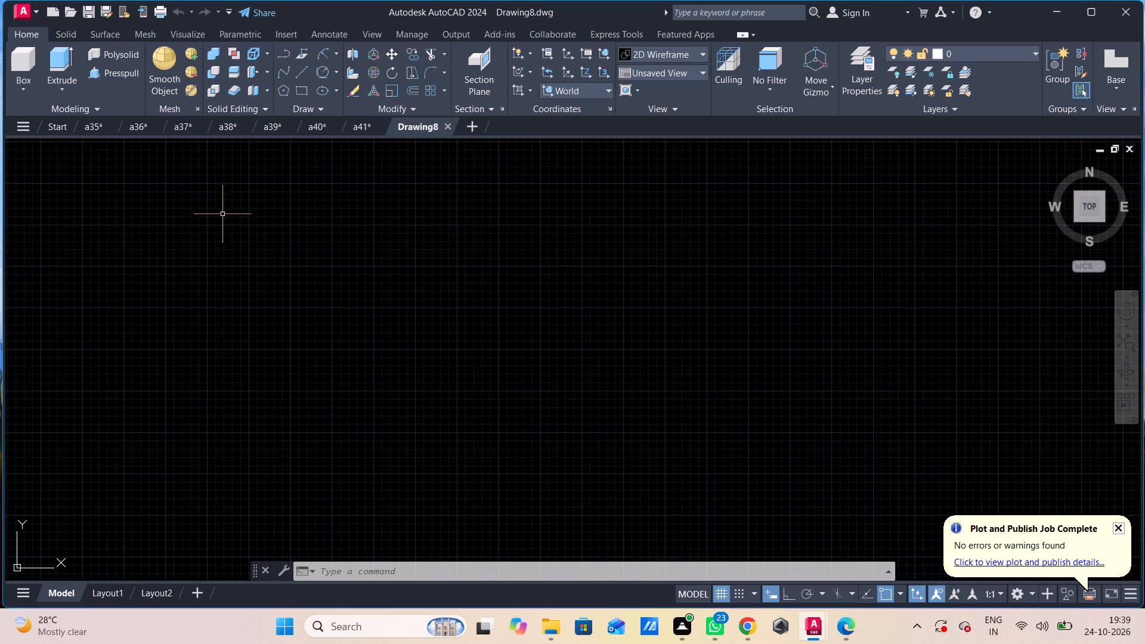
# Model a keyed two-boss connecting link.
# Switch the empty drawing from Top to the Front view.
pyautogui.click(46, 150)
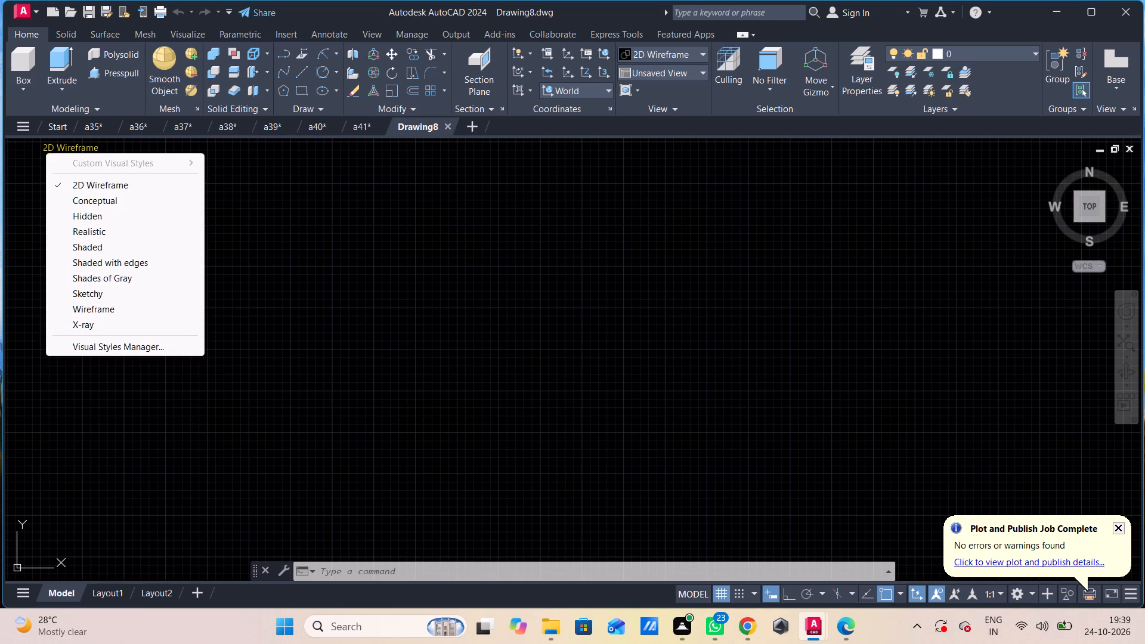
pyautogui.click(34, 142)
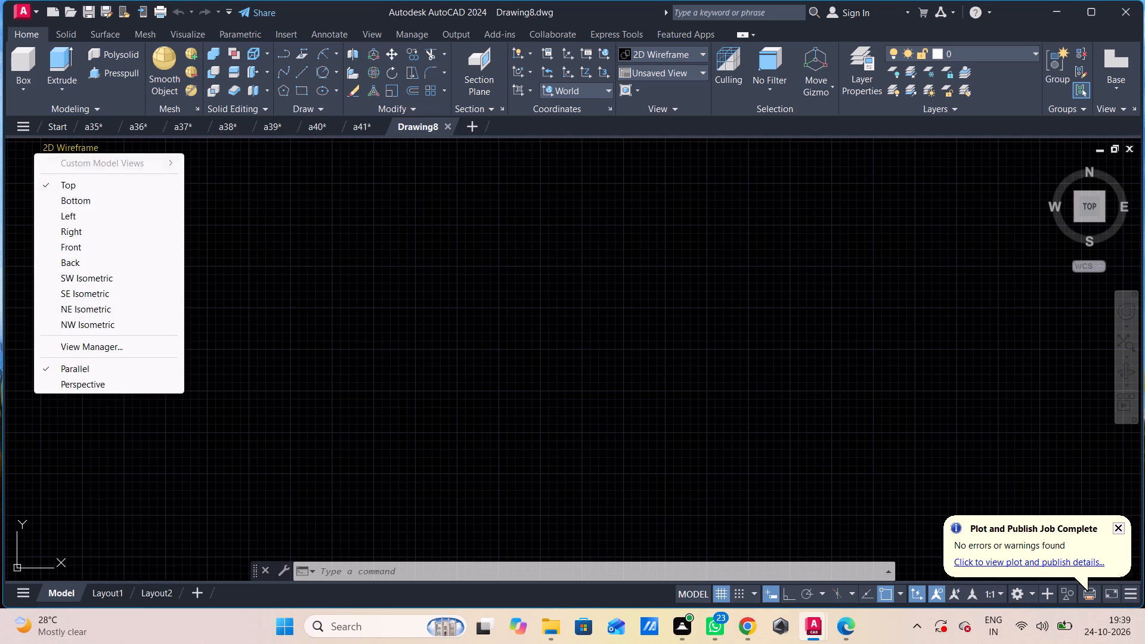
pyautogui.click(83, 243)
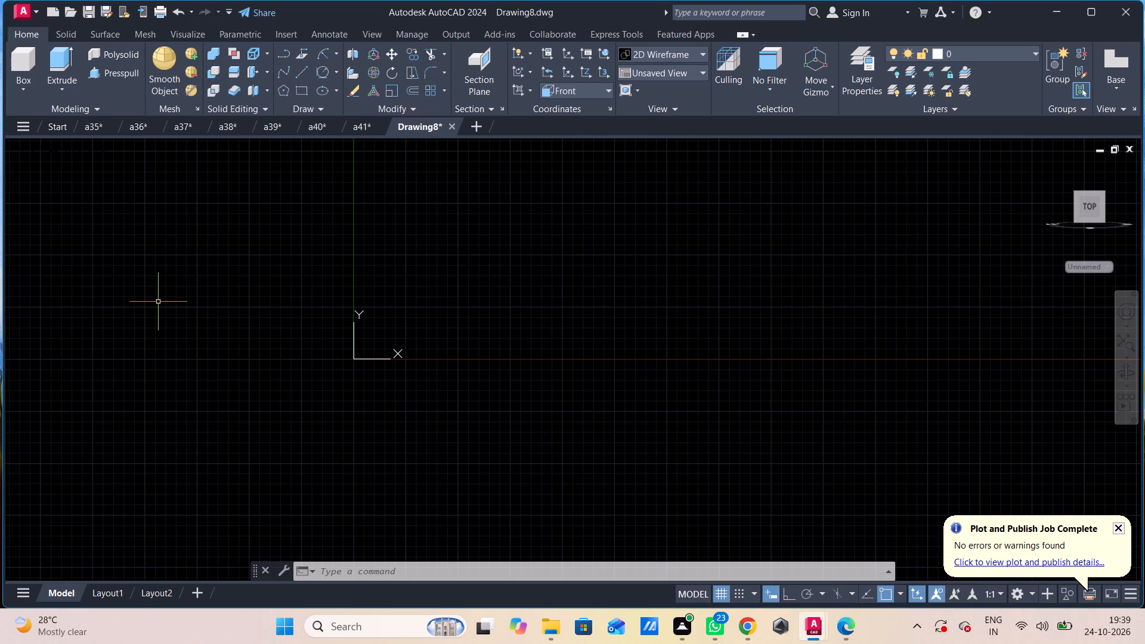
# Draw a circle of radius 15 in an open area of the Front view.
pyautogui.moveTo(483, 295); pyautogui.dragTo(116, 442, button='middle')
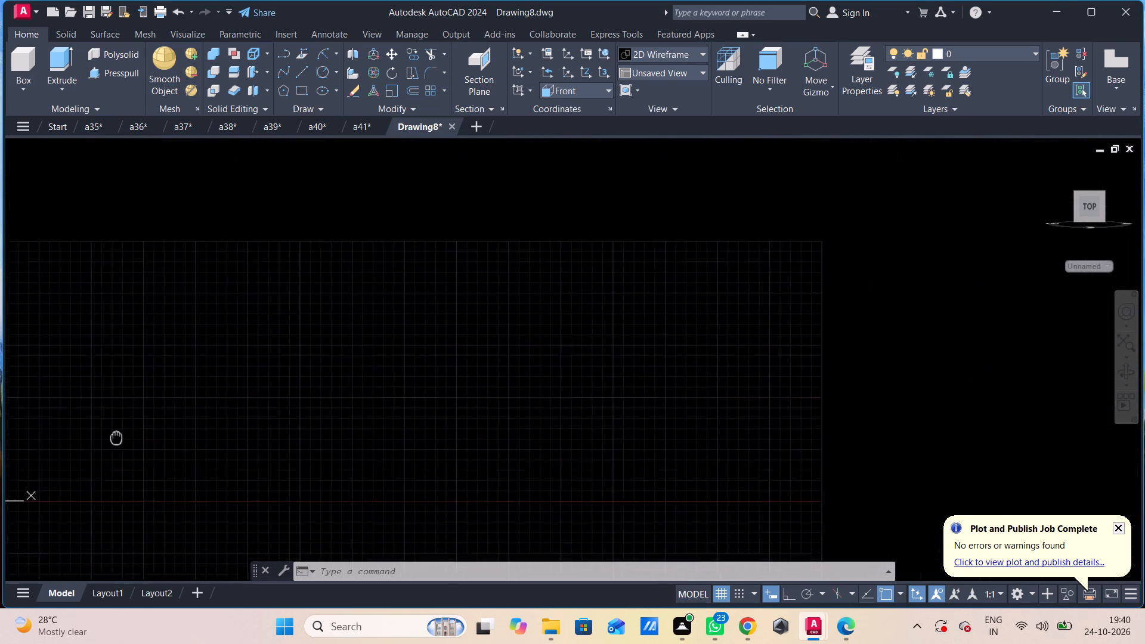
pyautogui.moveTo(116, 442); pyautogui.dragTo(144, 500, button='middle')
pyautogui.scroll(1, 457, 412)
pyautogui.press('c')
pyautogui.press('space')
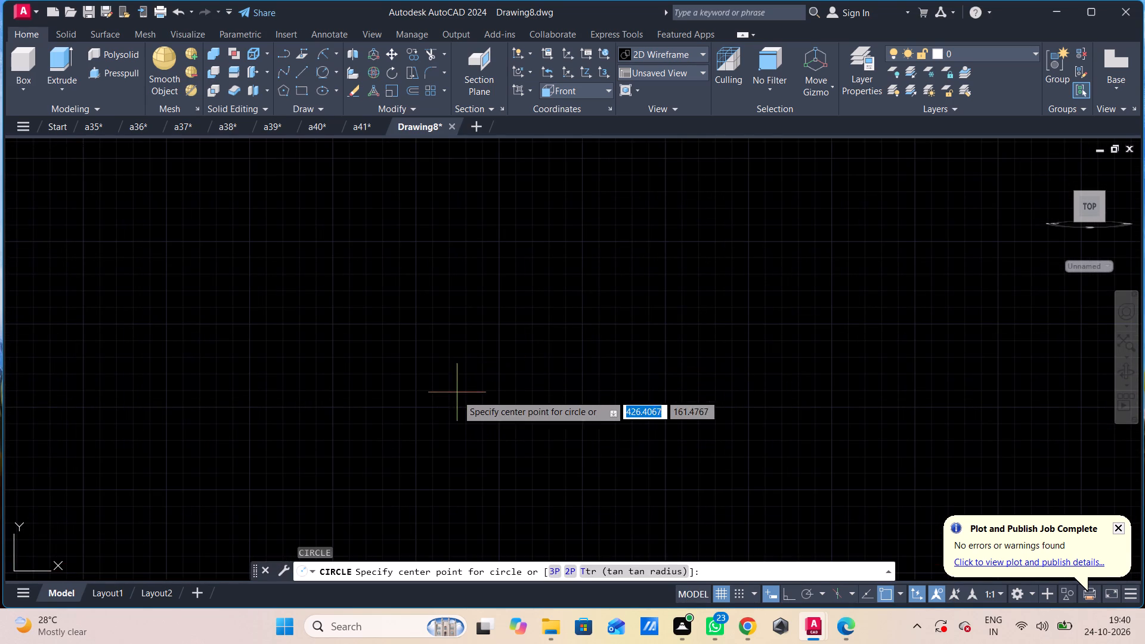
pyautogui.click(453, 399)
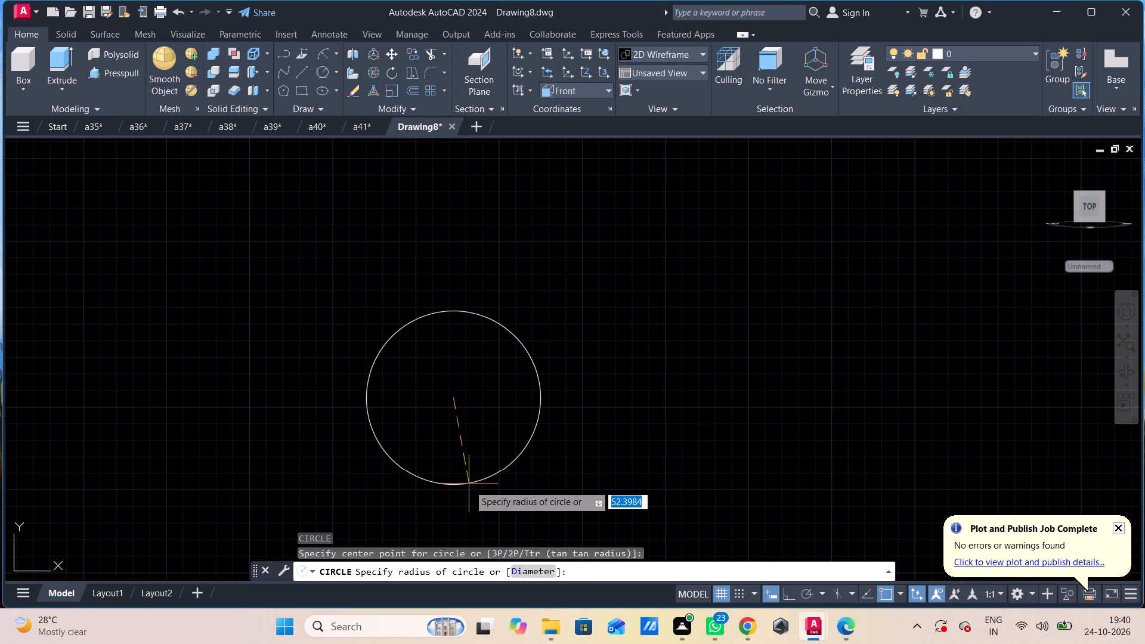
pyautogui.write('15')
pyautogui.press('Return')
# Draw a circle of radius 30 concentric with the radius 15 circle.
pyautogui.press('space')
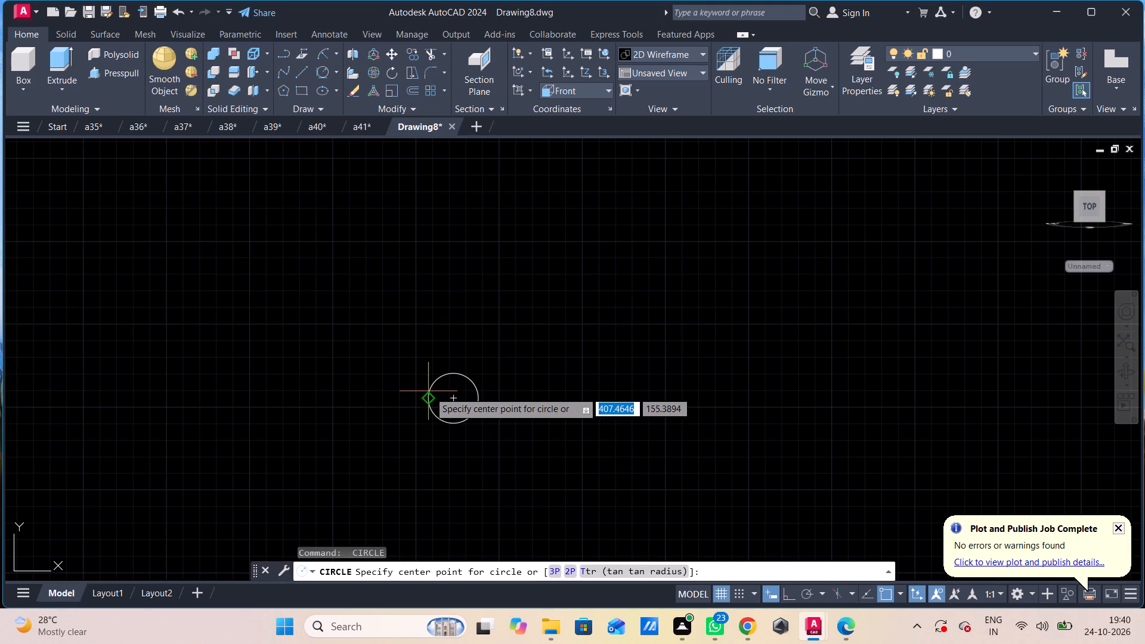
pyautogui.click(446, 402)
pyautogui.press('3')
pyautogui.press('0')
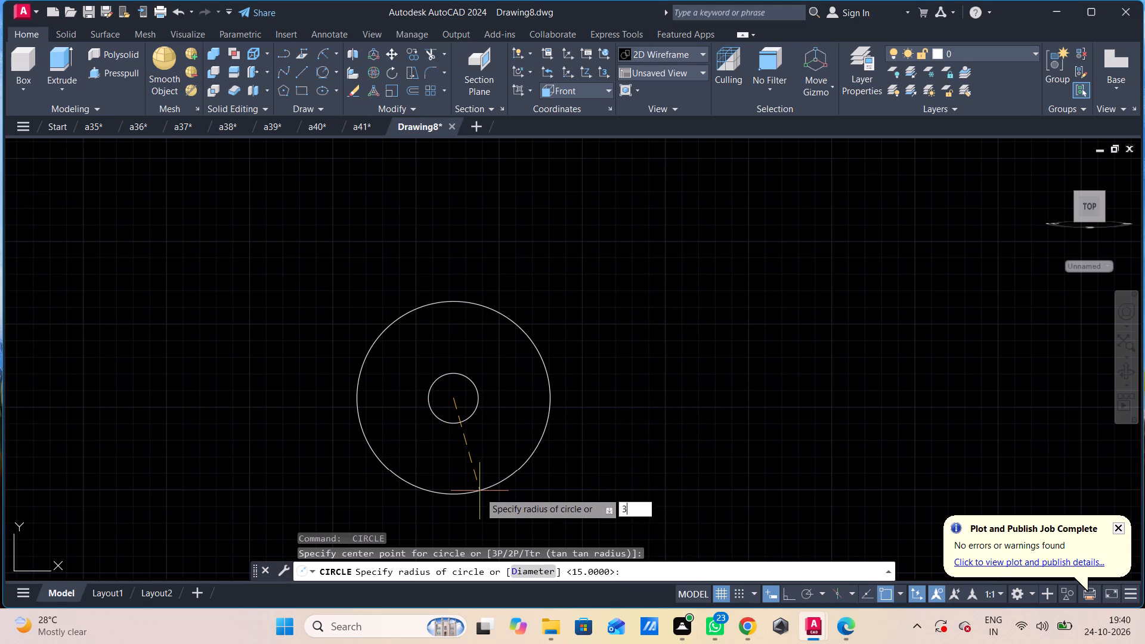
pyautogui.press('Return')
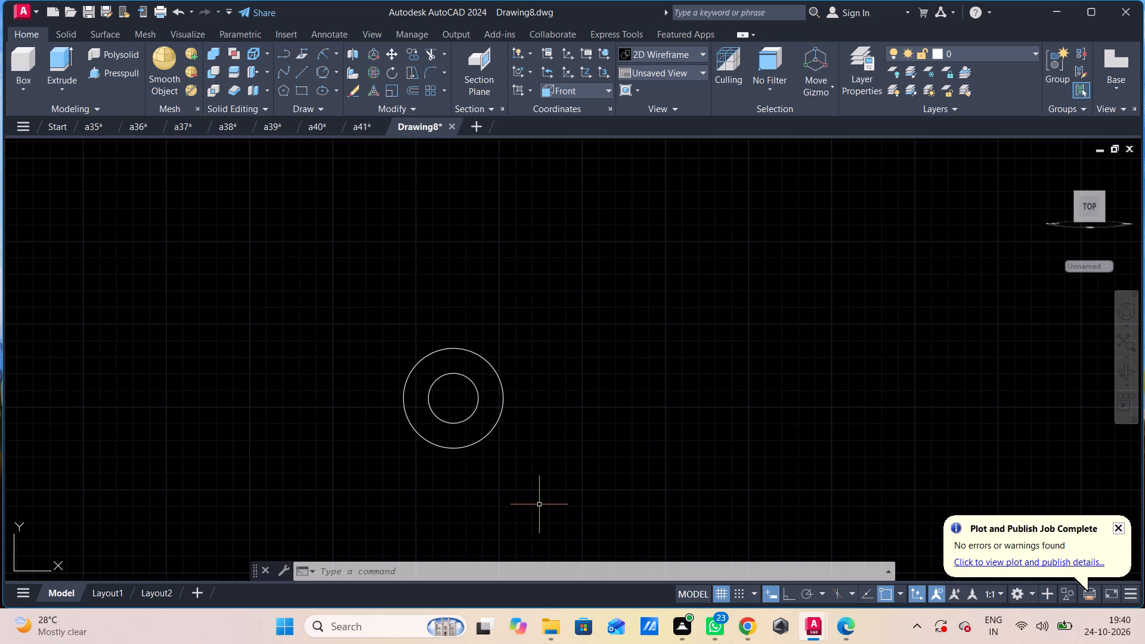
# Sketch the keyway outline with Ortho on: from the circles' centre about 19 up, 4 right, about 21 down, 8 left, and back to the start's top.
pyautogui.press('l')
pyautogui.press('Return')
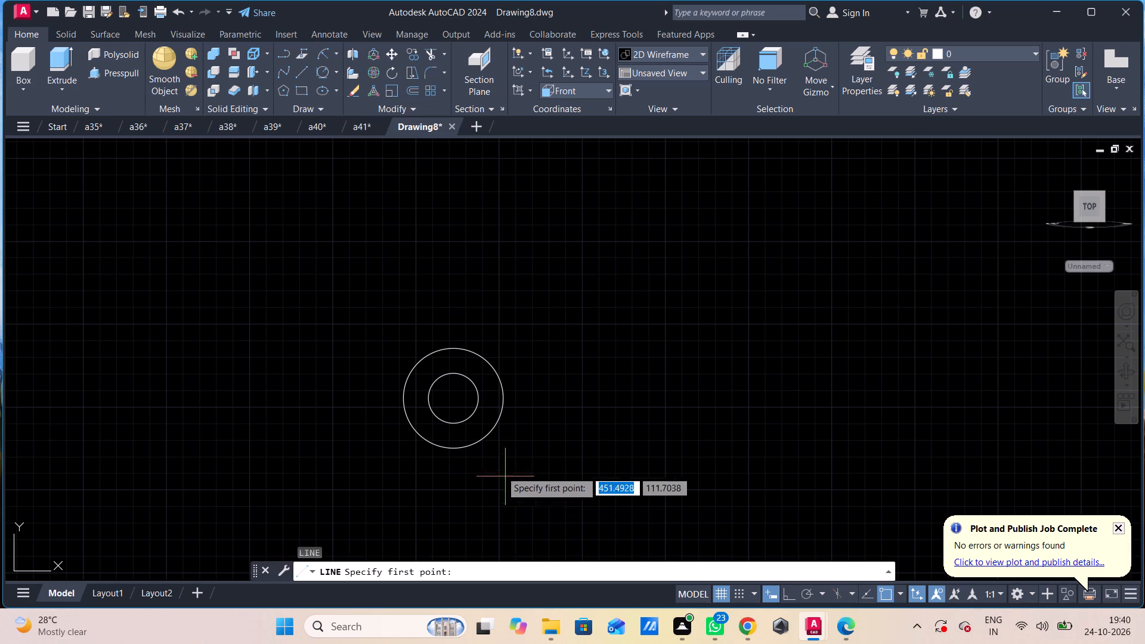
pyautogui.click(457, 402)
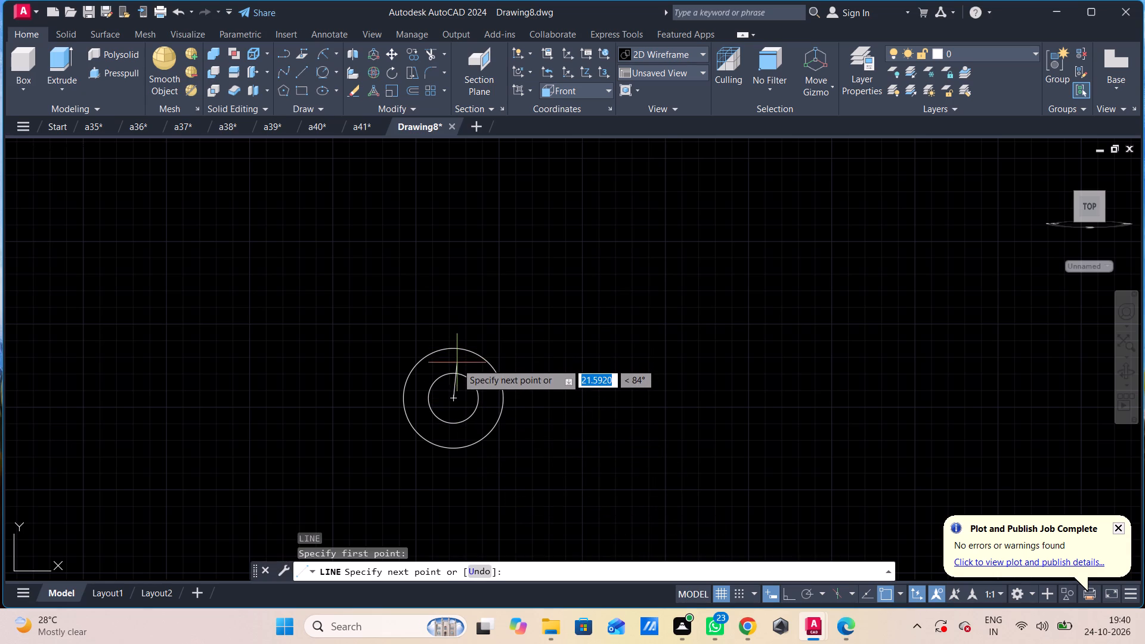
pyautogui.press('F8')
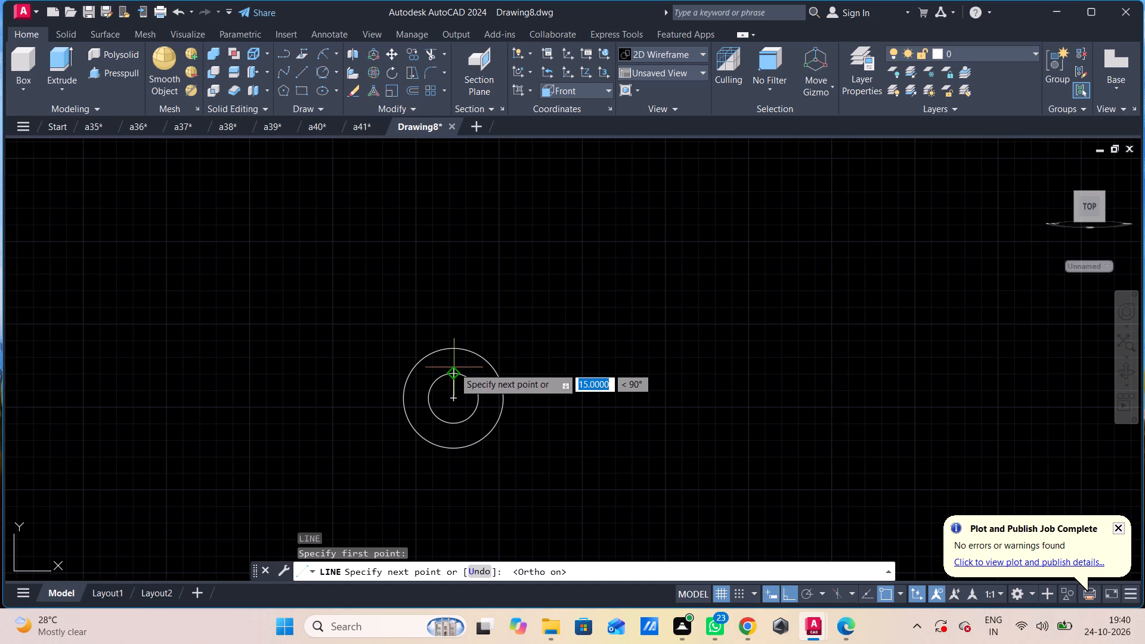
pyautogui.scroll(2, 459, 356)
pyautogui.moveTo(463, 360); pyautogui.dragTo(482, 261, button='middle')
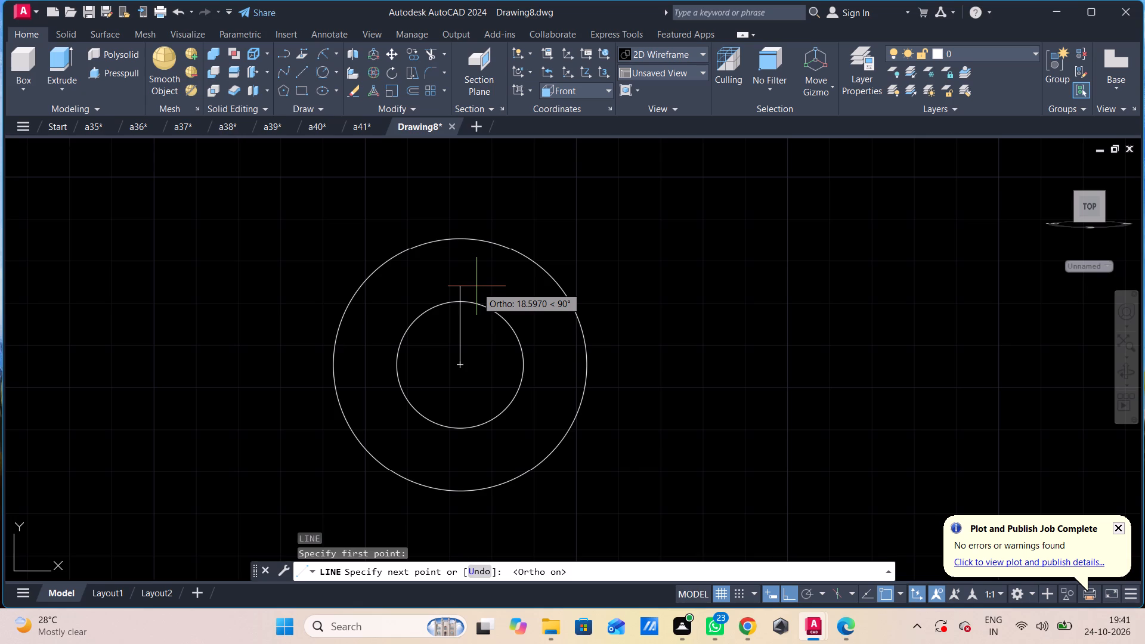
pyautogui.click(474, 286)
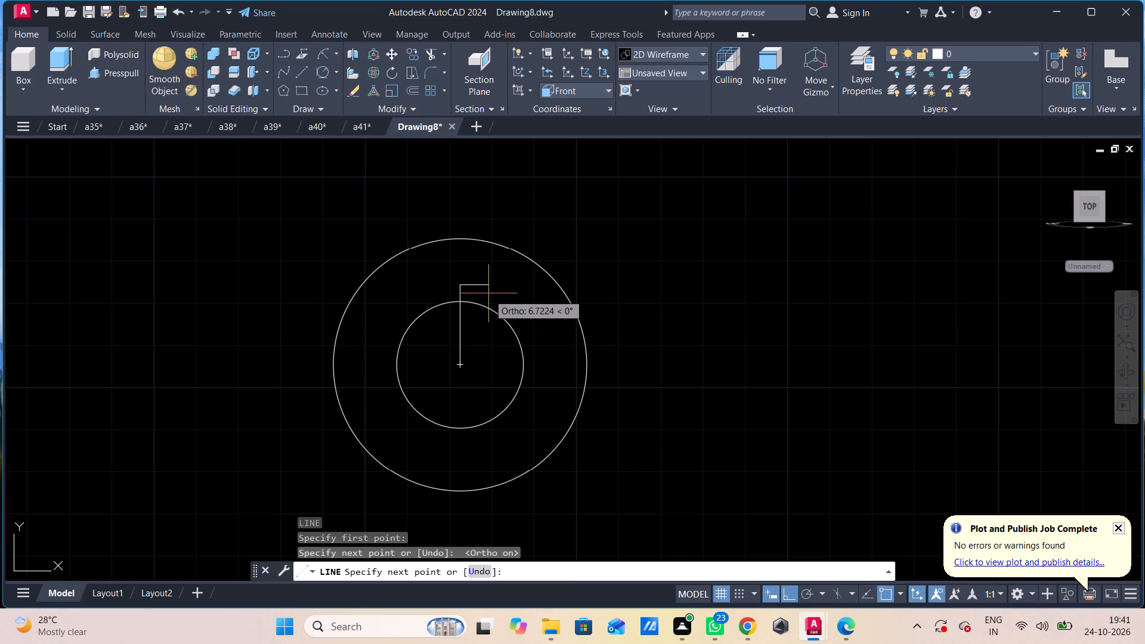
pyautogui.press('4')
pyautogui.press('Return')
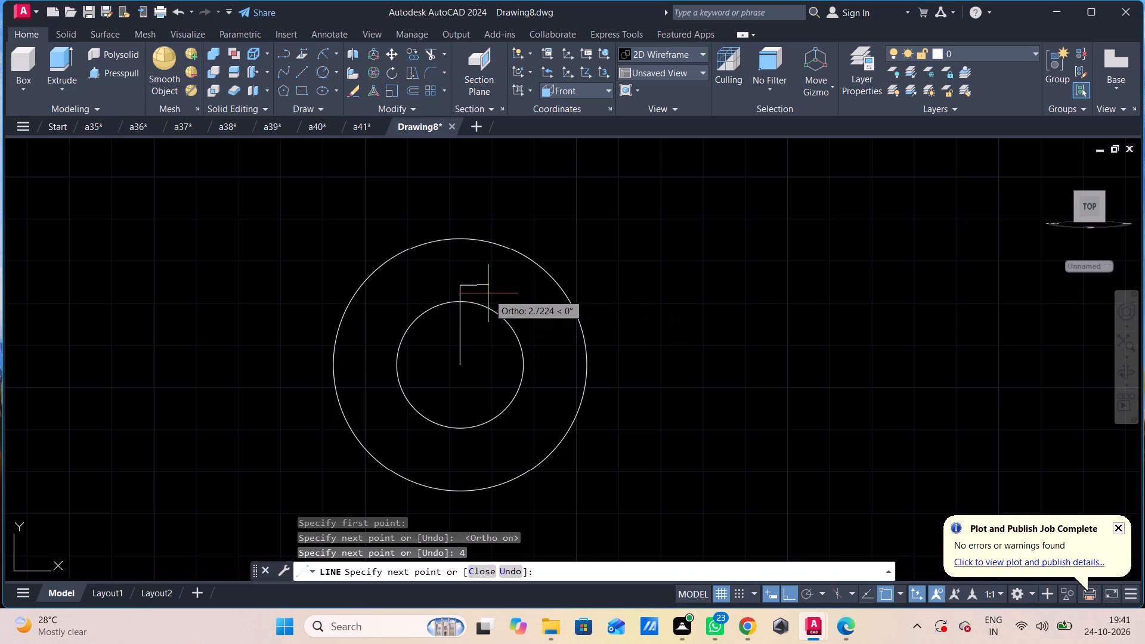
pyautogui.click(469, 374)
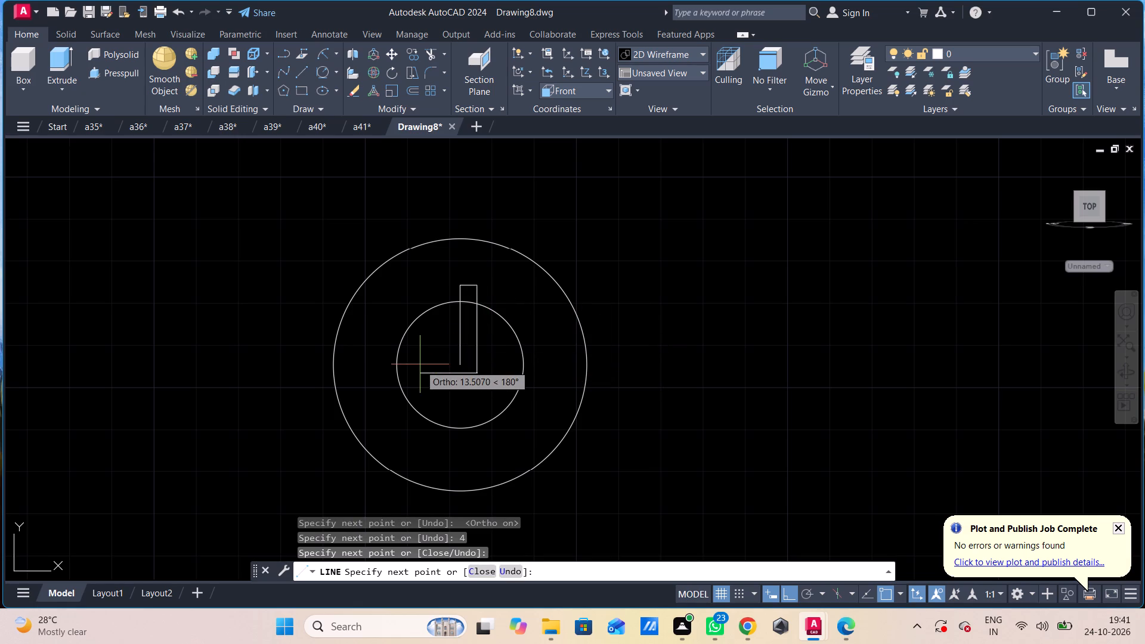
pyautogui.press('8')
pyautogui.press('Return')
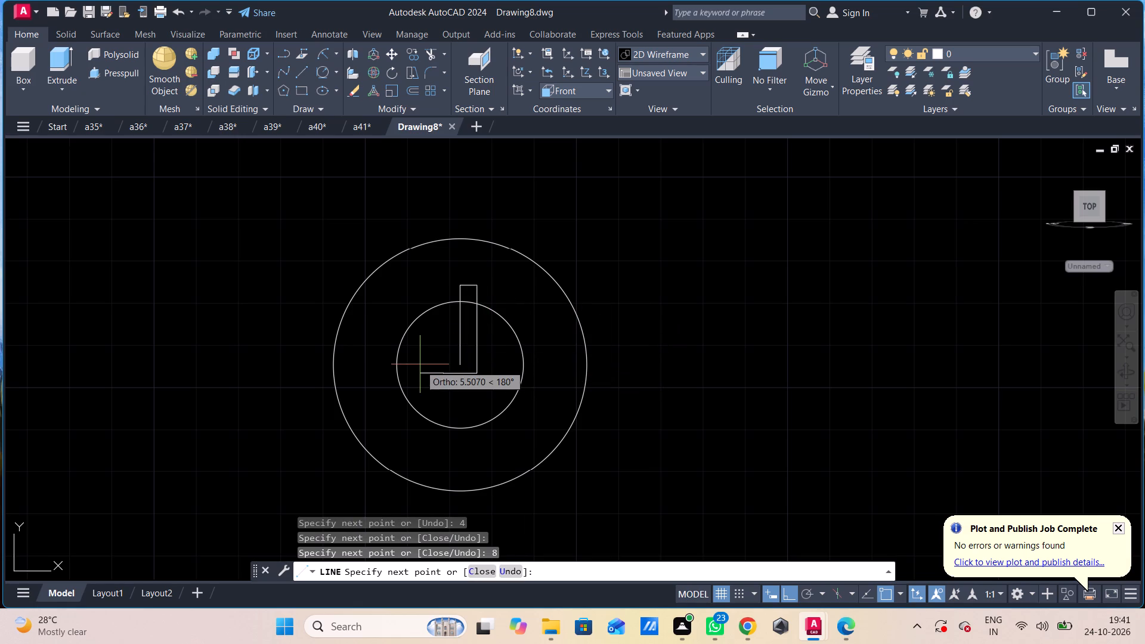
pyautogui.click(447, 284)
pyautogui.click(462, 284)
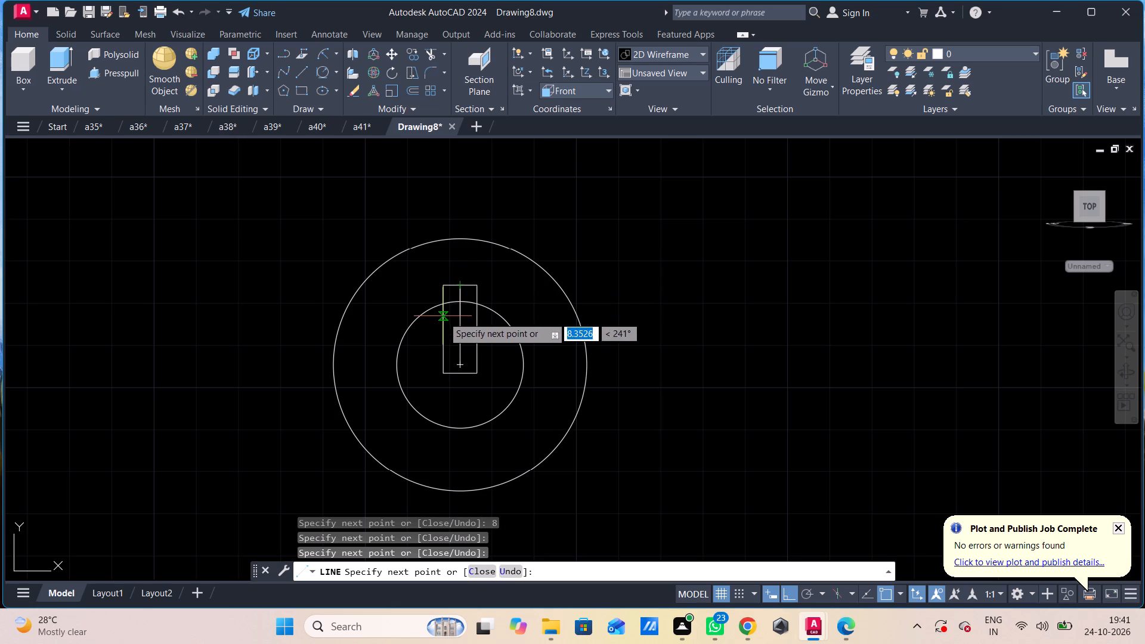
pyautogui.press('Escape')
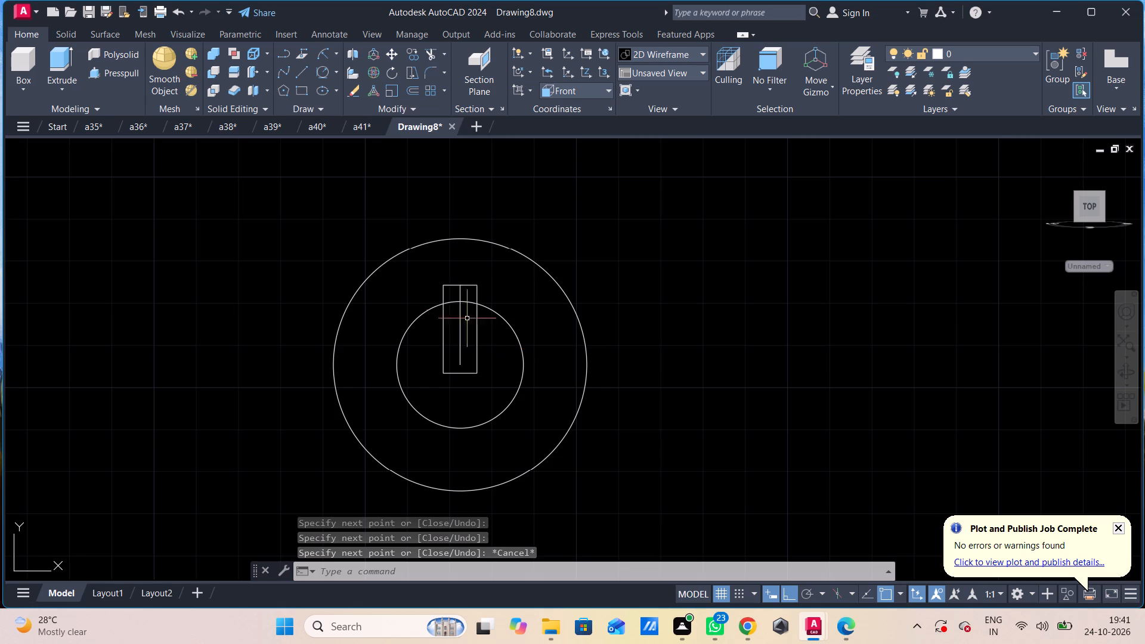
# Trim away the inner circle's arc between the keyway sides and the vertical centre line inside the keyway.
pyautogui.scroll(2, 463, 286)
pyautogui.press('t')
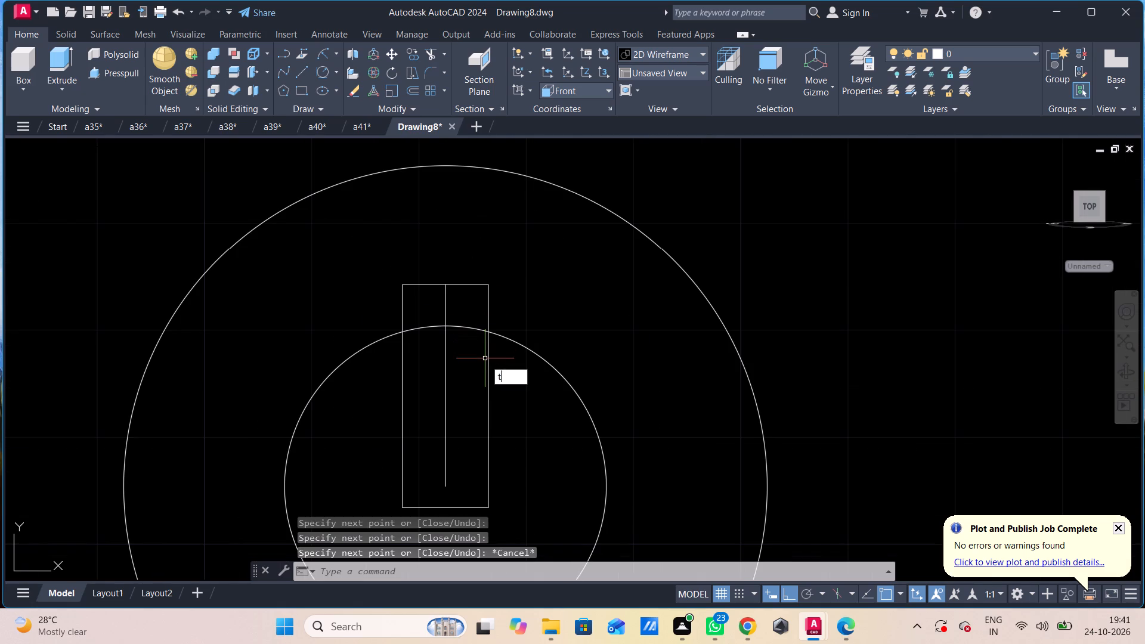
pyautogui.press('r')
pyautogui.press('space')
pyautogui.click(472, 329)
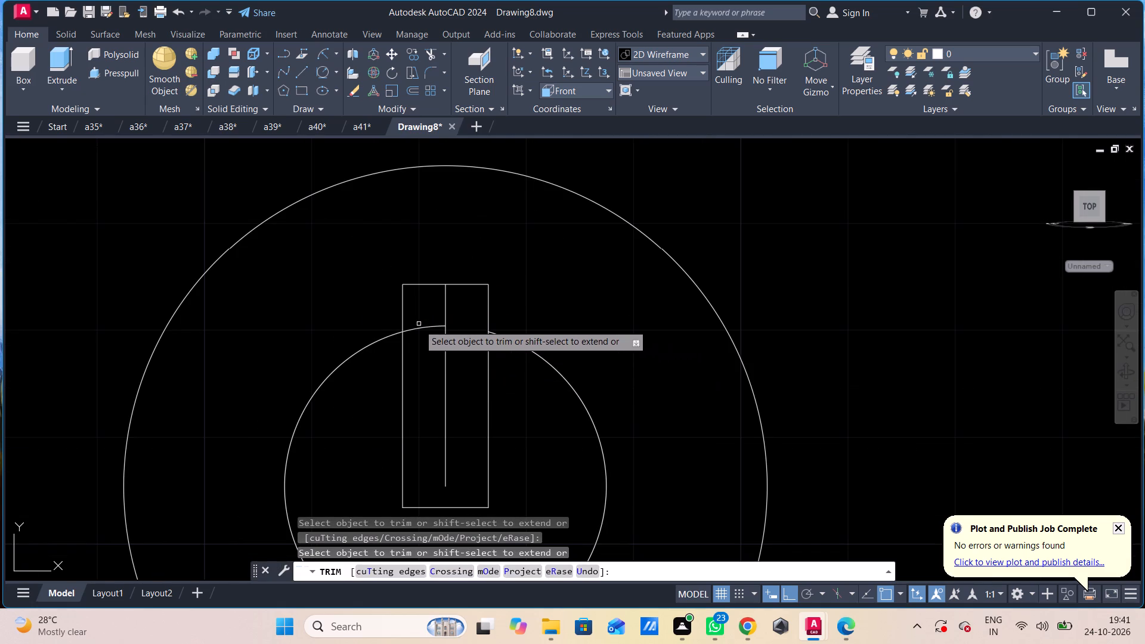
pyautogui.click(419, 324)
pyautogui.click(435, 351)
pyautogui.click(454, 349)
pyautogui.click(431, 358)
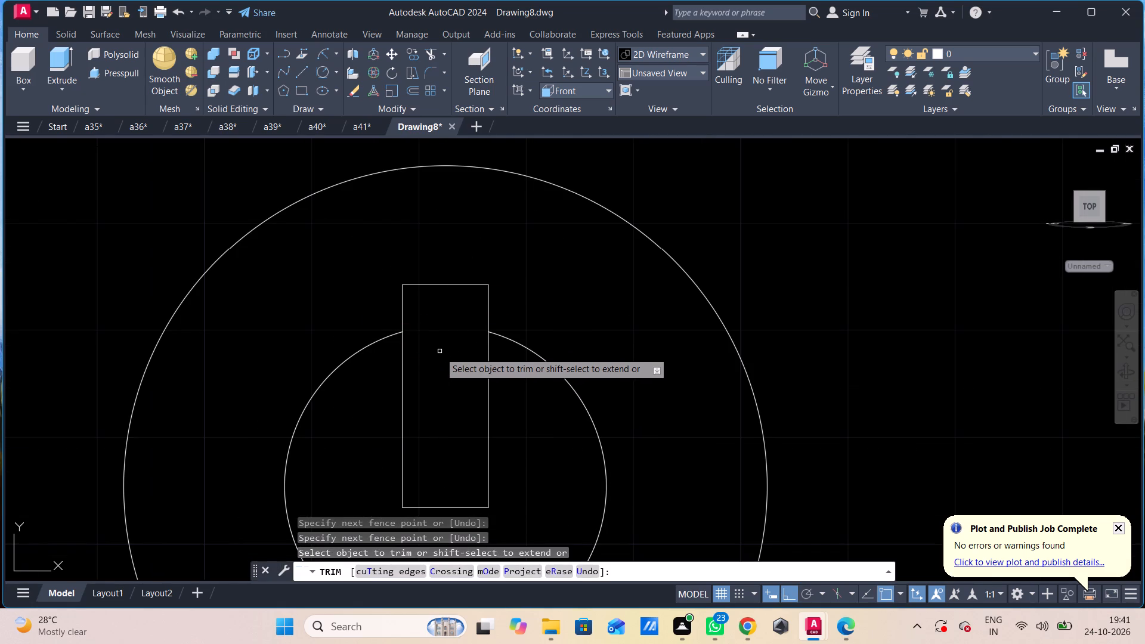
# Trim the keyway sides inside the inner circle and remove the leftover bottom line.
pyautogui.click(501, 371)
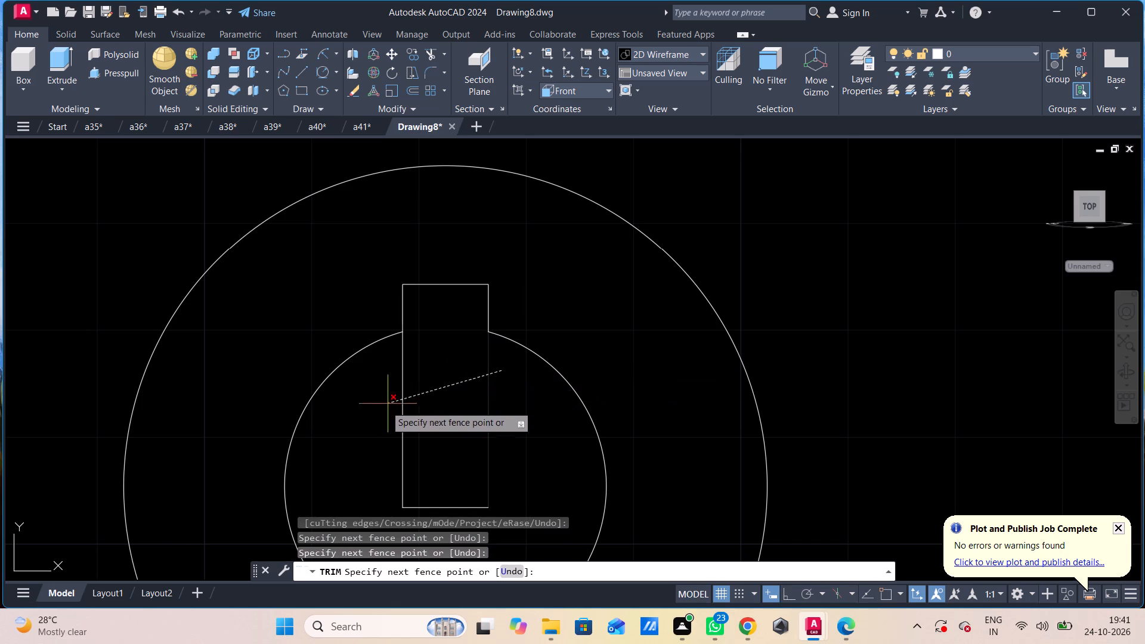
pyautogui.click(383, 407)
pyautogui.moveTo(400, 428); pyautogui.dragTo(413, 442)
pyautogui.click(423, 507)
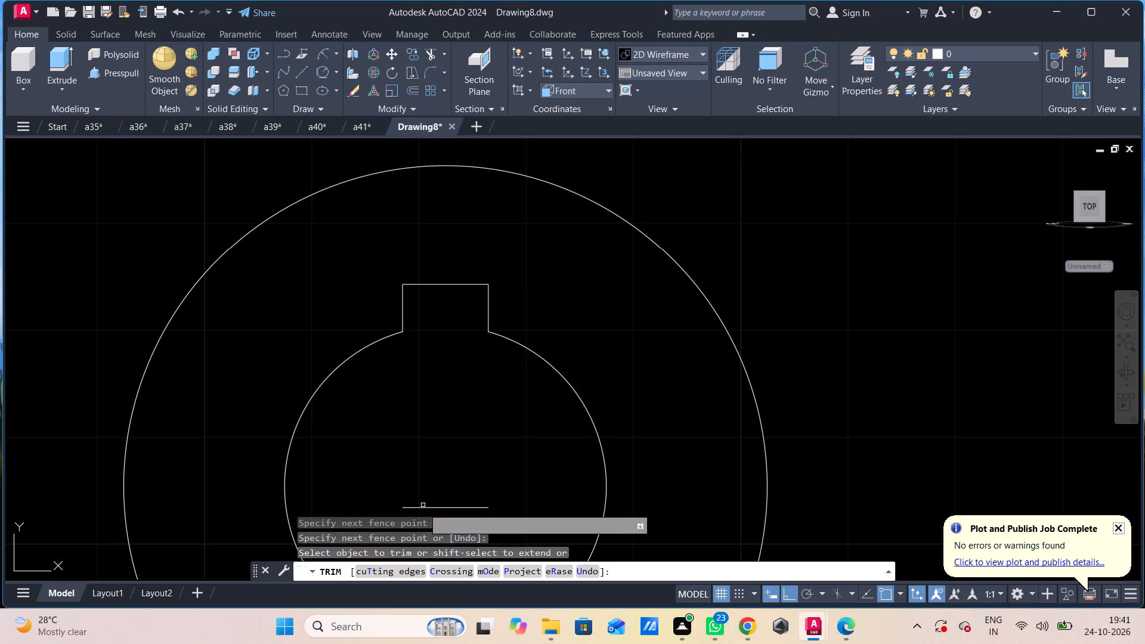
pyautogui.scroll(-1, 449, 460)
pyautogui.moveTo(454, 460); pyautogui.dragTo(455, 356, button='middle')
pyautogui.press('Escape')
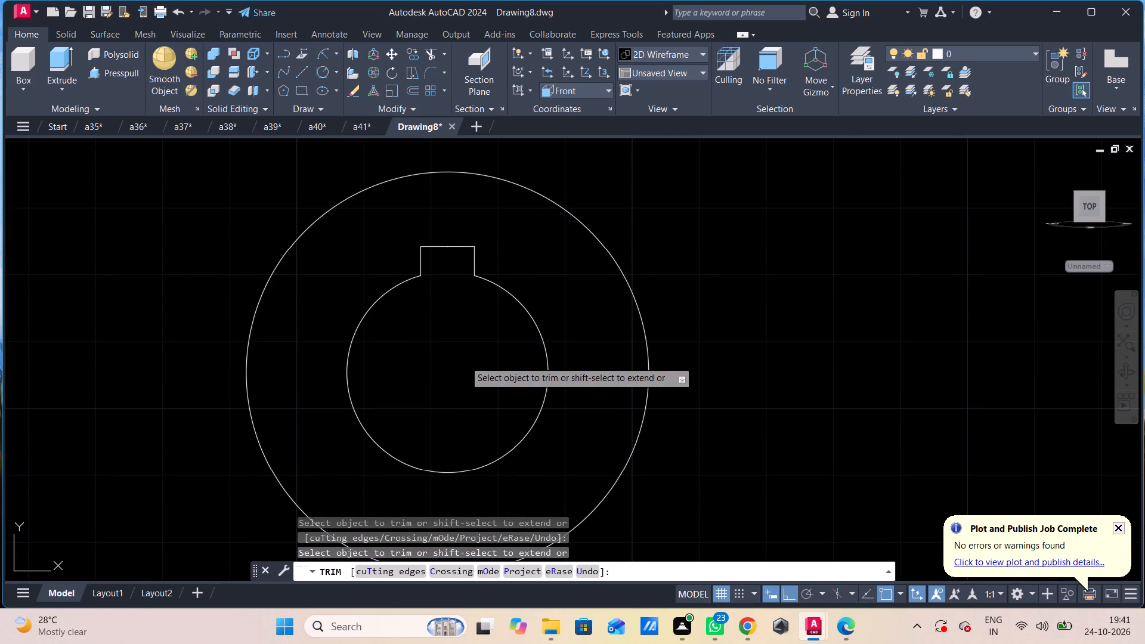
# Draw a horizontal line 105 long to the right from the circles' centre.
pyautogui.scroll(-1, 484, 367)
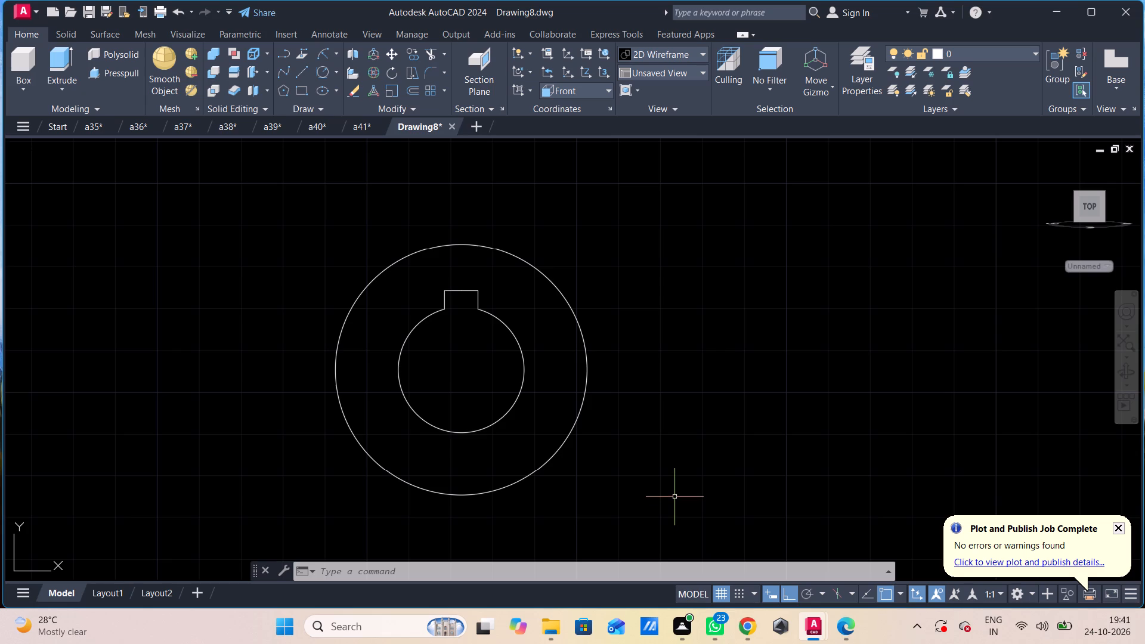
pyautogui.press('space')
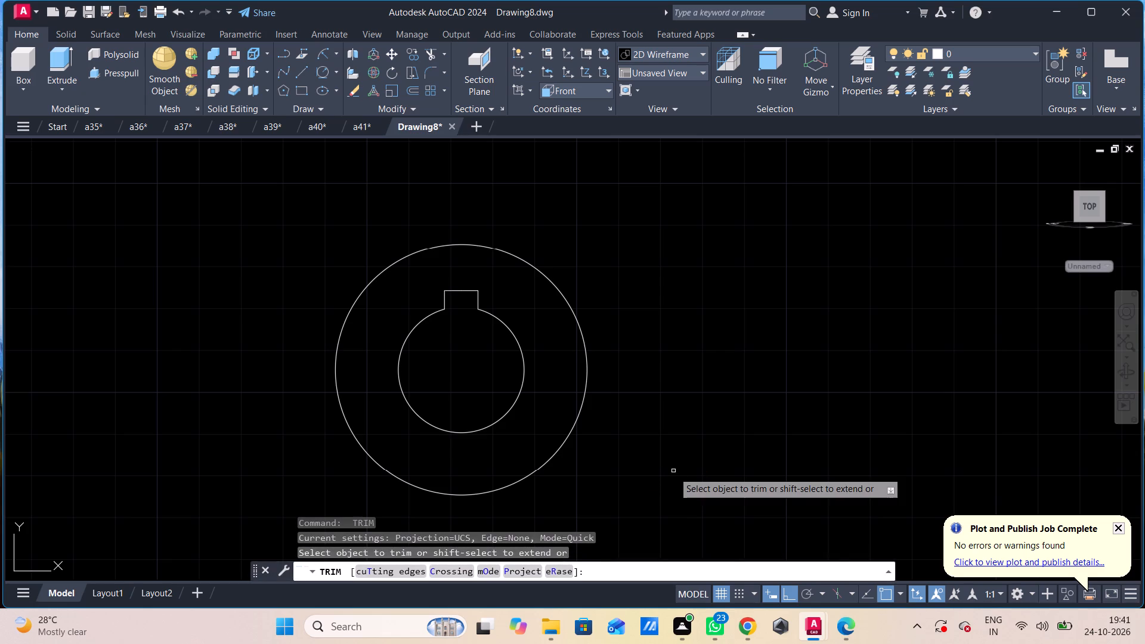
pyautogui.press('Escape')
pyautogui.write('l')
pyautogui.press('space')
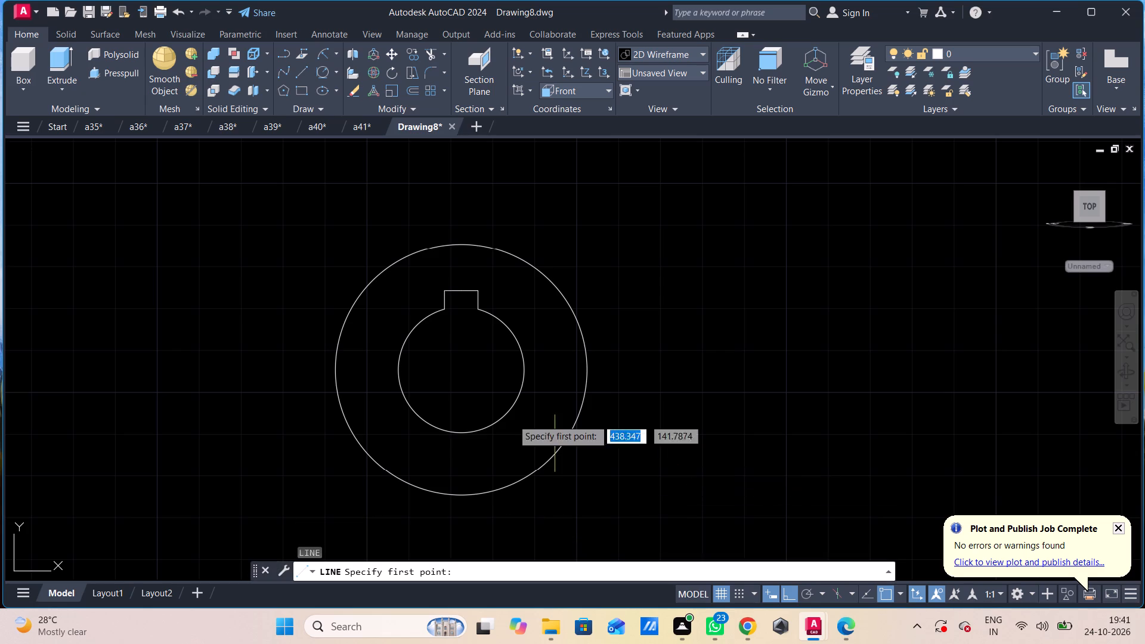
pyautogui.click(462, 373)
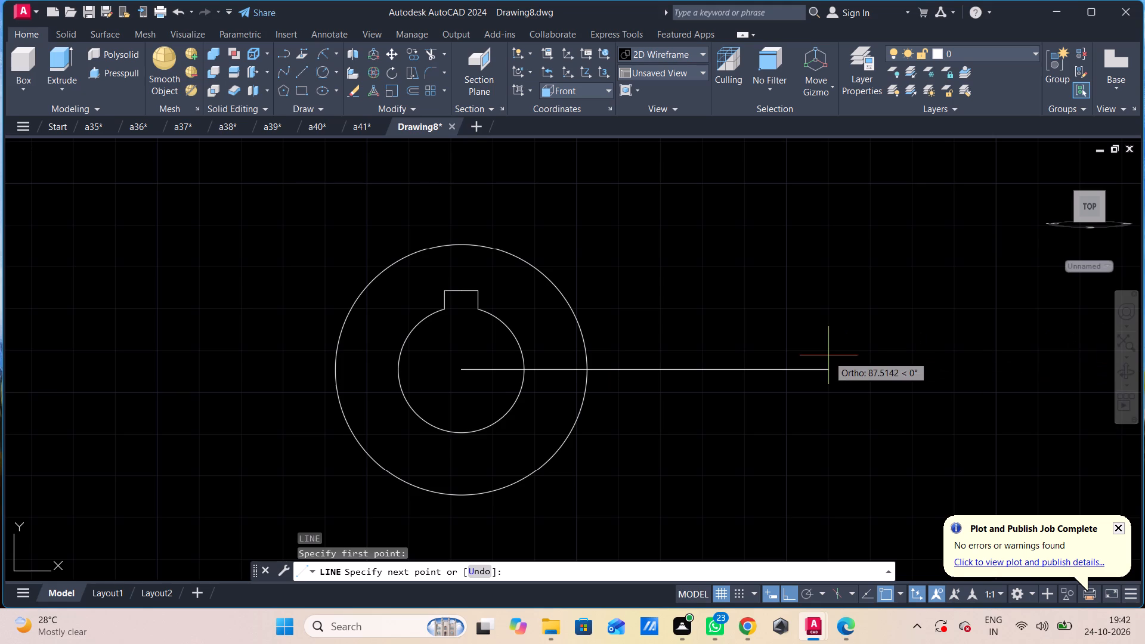
pyautogui.write('105')
pyautogui.press('Return')
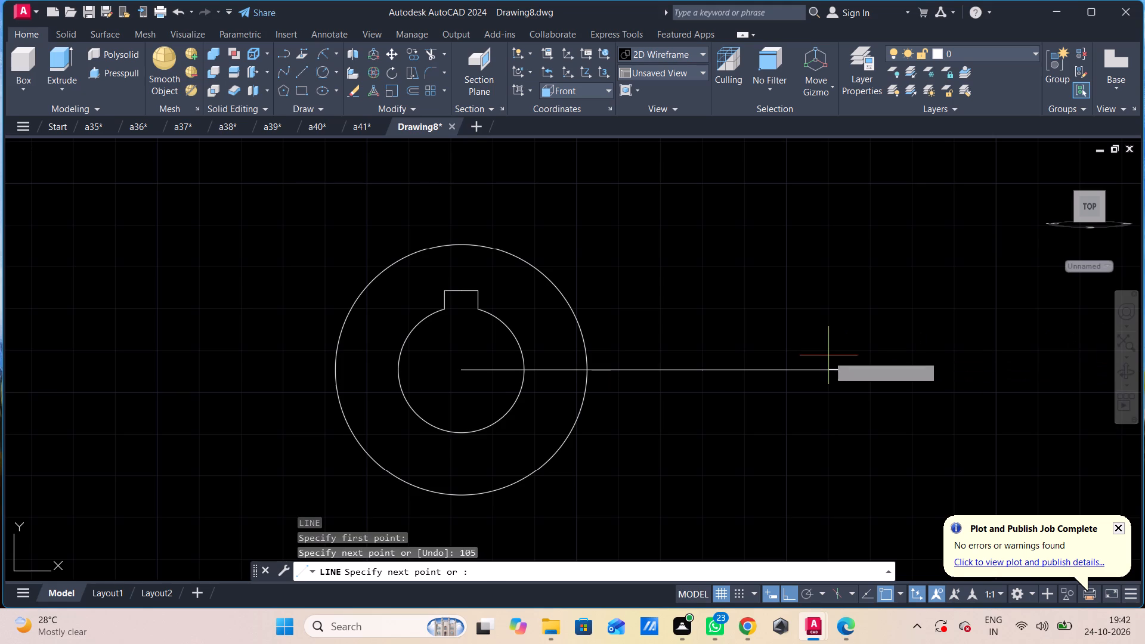
pyautogui.press('Escape')
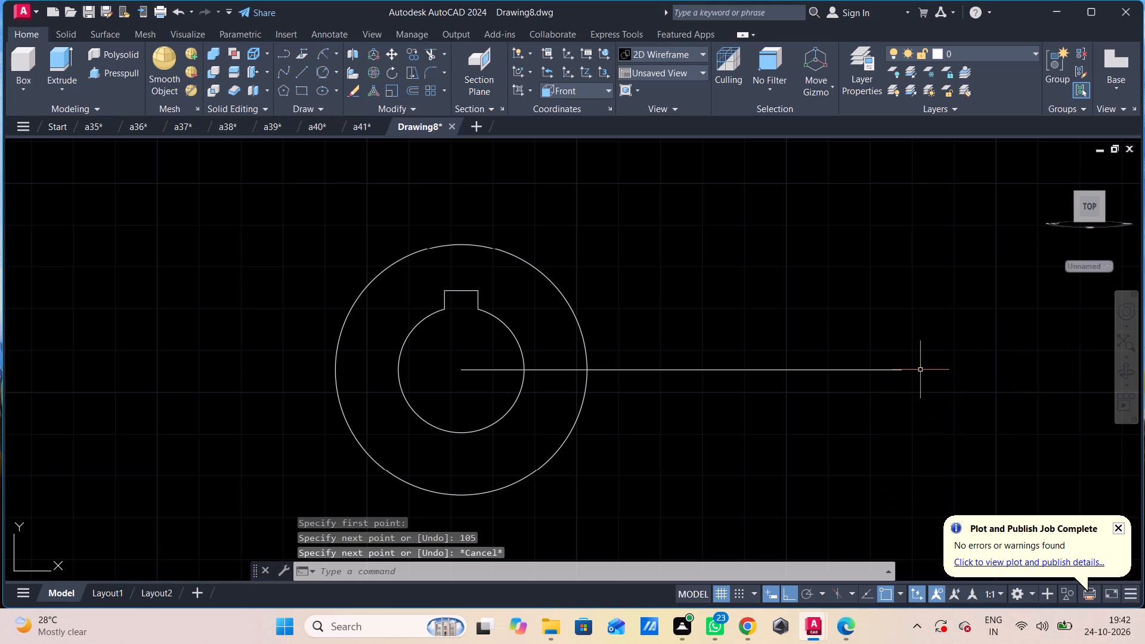
# Draw a circle of radius 10 centred on the right end of the horizontal line.
pyautogui.press('c')
pyautogui.press('space')
pyautogui.moveTo(920, 385); pyautogui.dragTo(676, 398, button='middle')
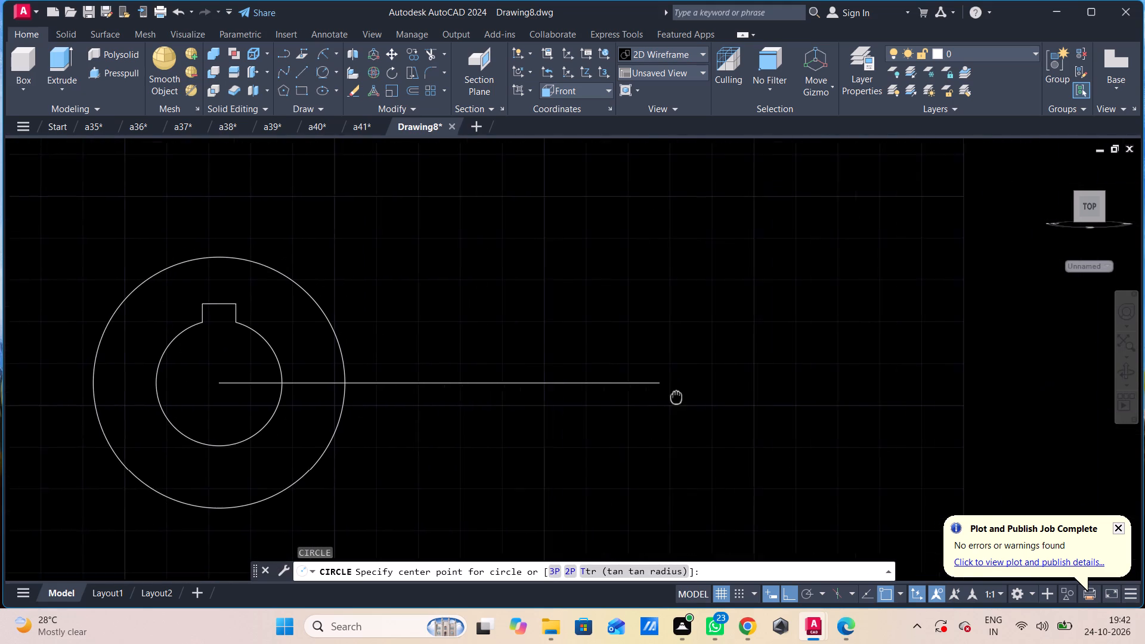
pyautogui.moveTo(676, 398); pyautogui.dragTo(664, 404, button='middle')
pyautogui.click(648, 394)
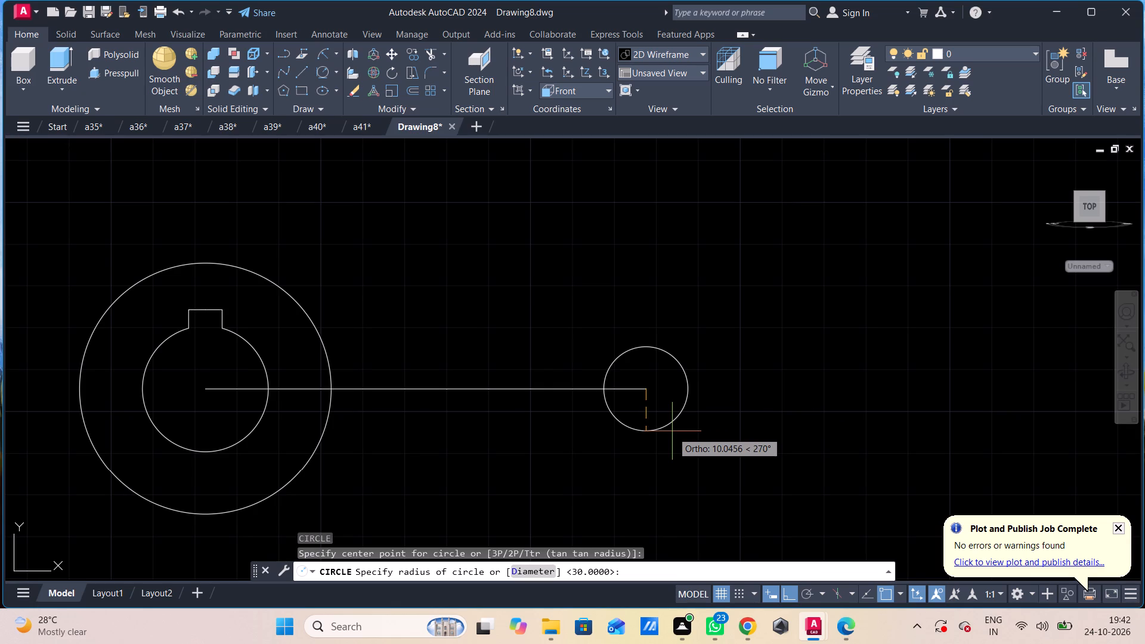
pyautogui.write('10')
pyautogui.press('Return')
# Draw a circle of radius 21 concentric with the radius 10 circle.
pyautogui.press('space')
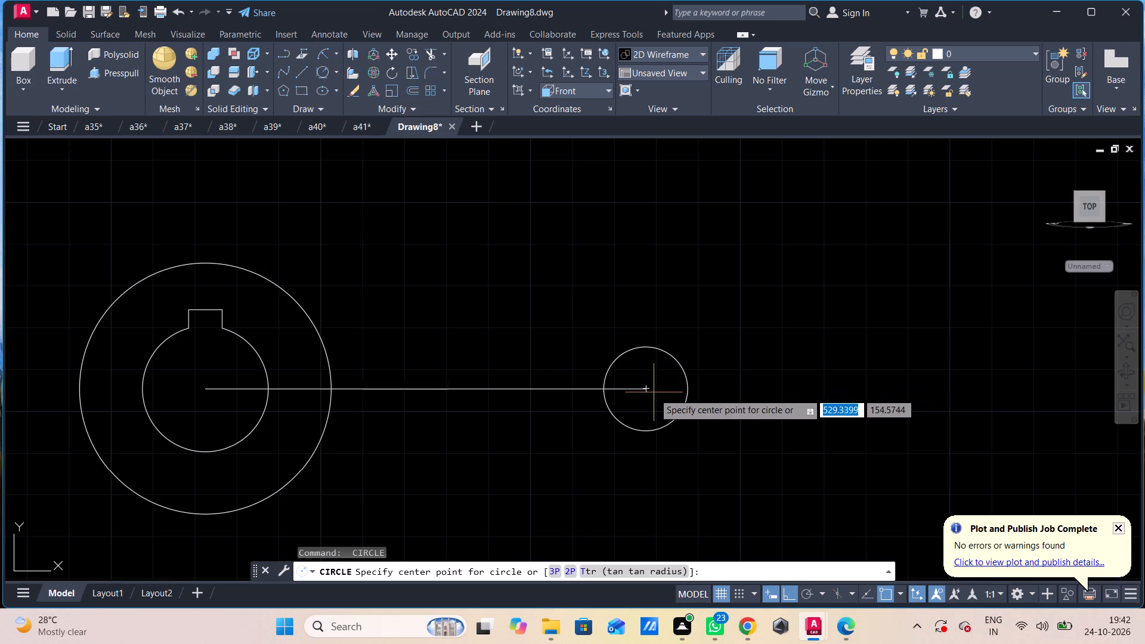
pyautogui.click(645, 391)
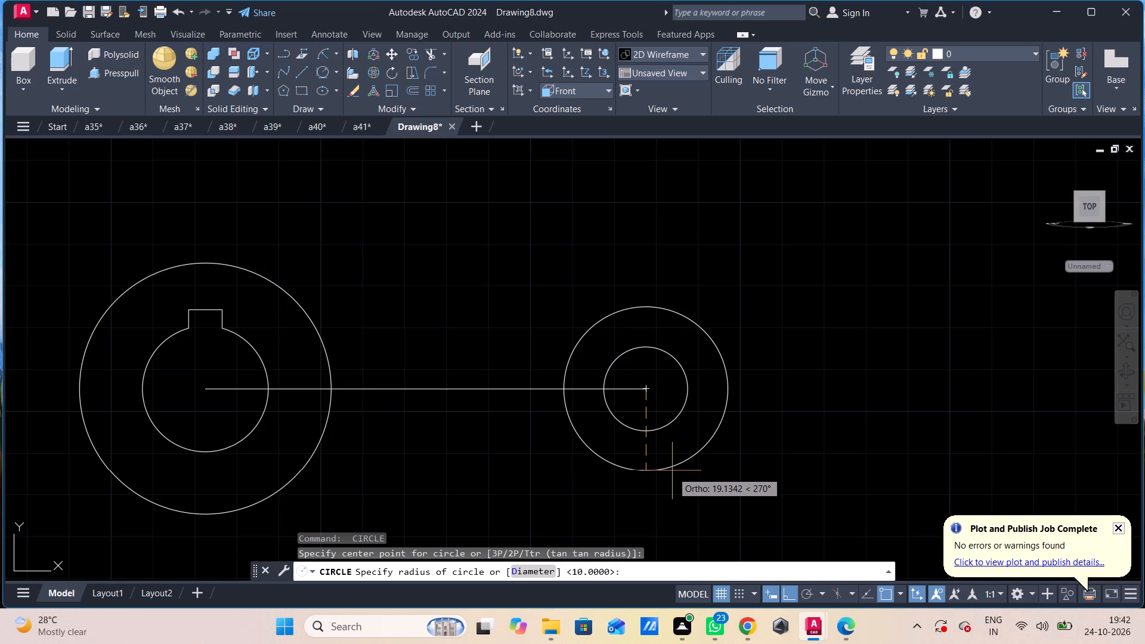
pyautogui.write('21')
pyautogui.press('Return')
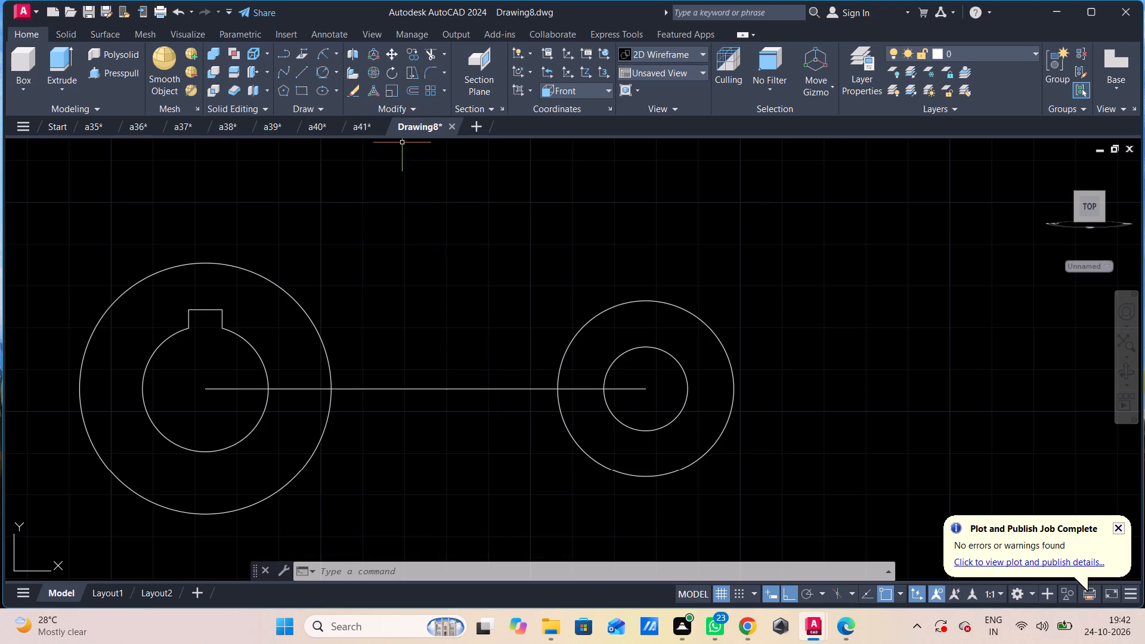
# Draw a circle of radius 115 tangent to the tops of the hub's and the boss's outer circles.
pyautogui.click(321, 75)
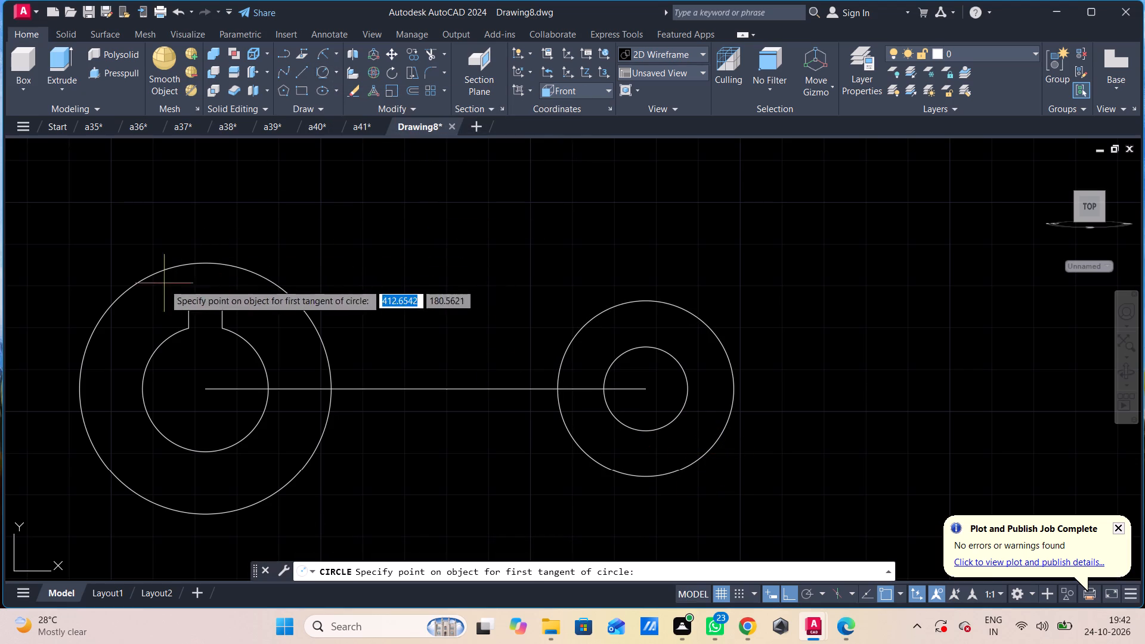
pyautogui.click(163, 268)
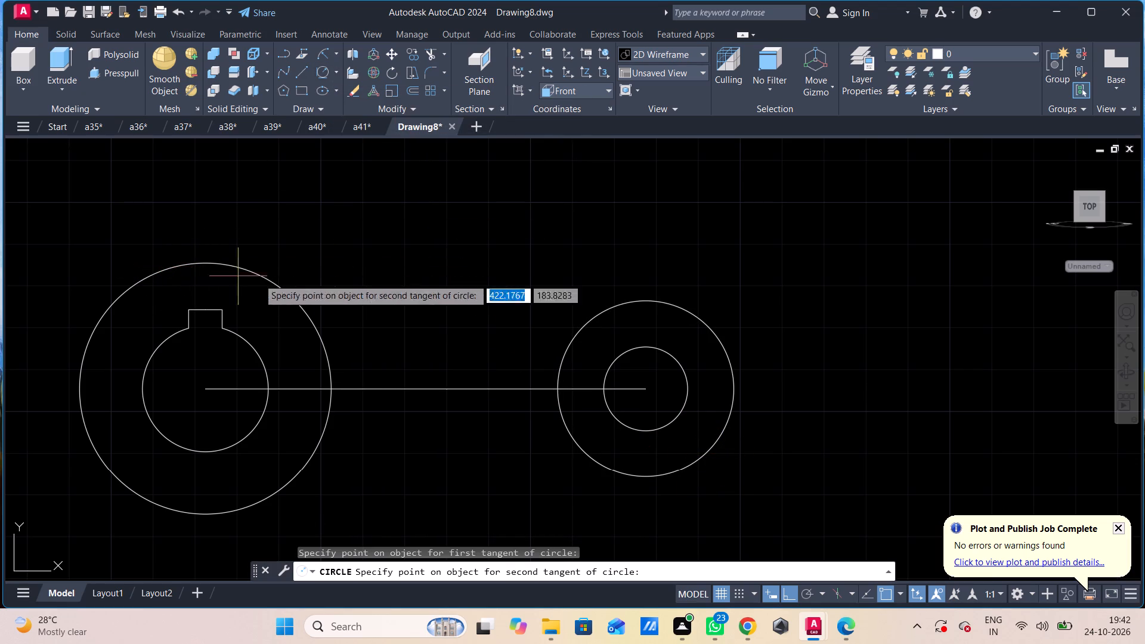
pyautogui.click(681, 311)
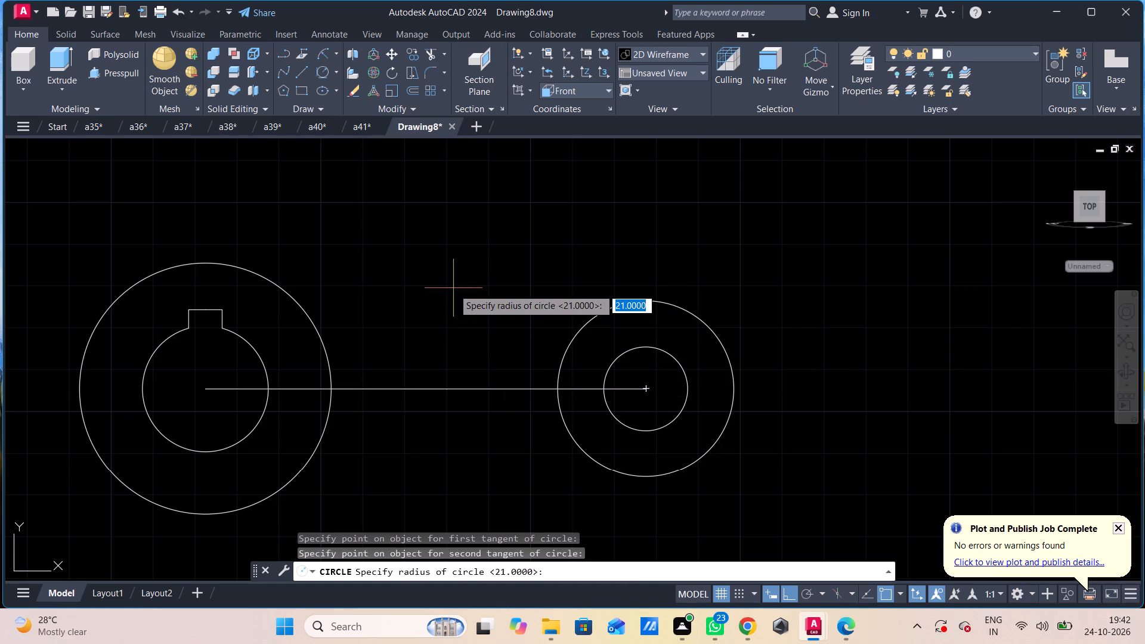
pyautogui.write('115')
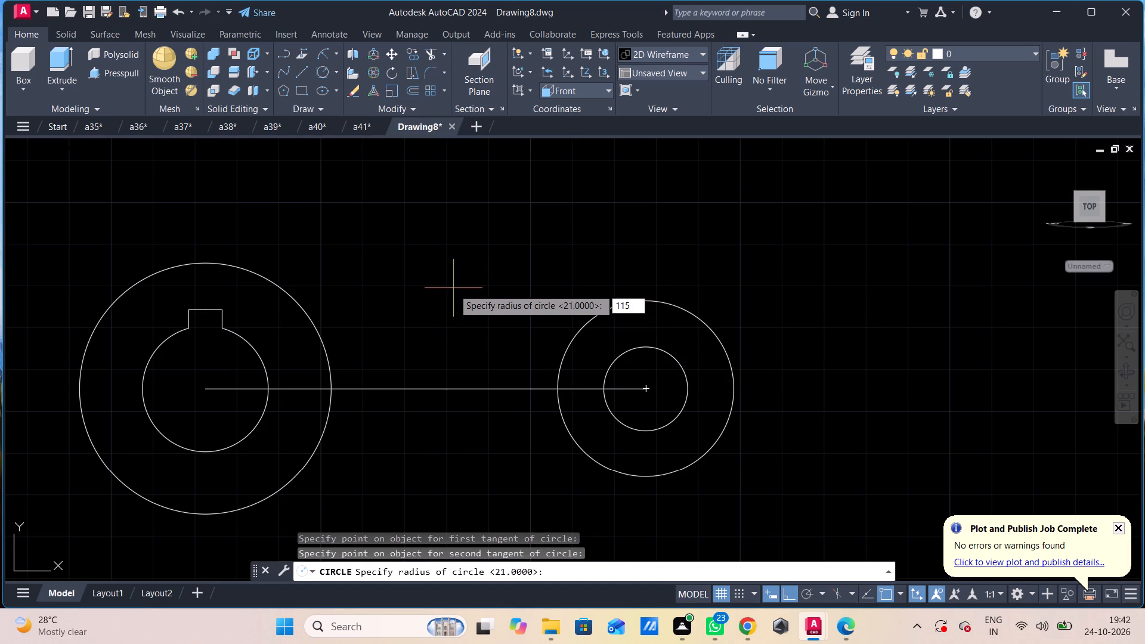
pyautogui.press('Return')
# Trim the radius 115 circle so only the upper arc joining the hub and the boss remains.
pyautogui.scroll(-2, 479, 340)
pyautogui.scroll(1, 479, 340)
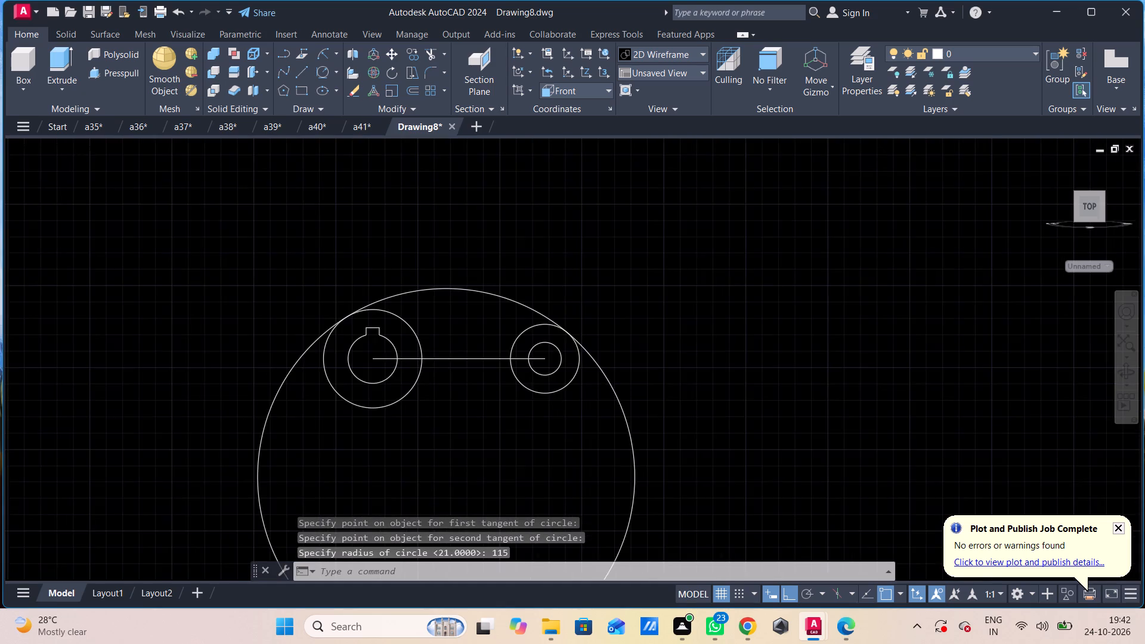
pyautogui.moveTo(484, 309); pyautogui.dragTo(486, 300, button='middle')
pyautogui.write('tr')
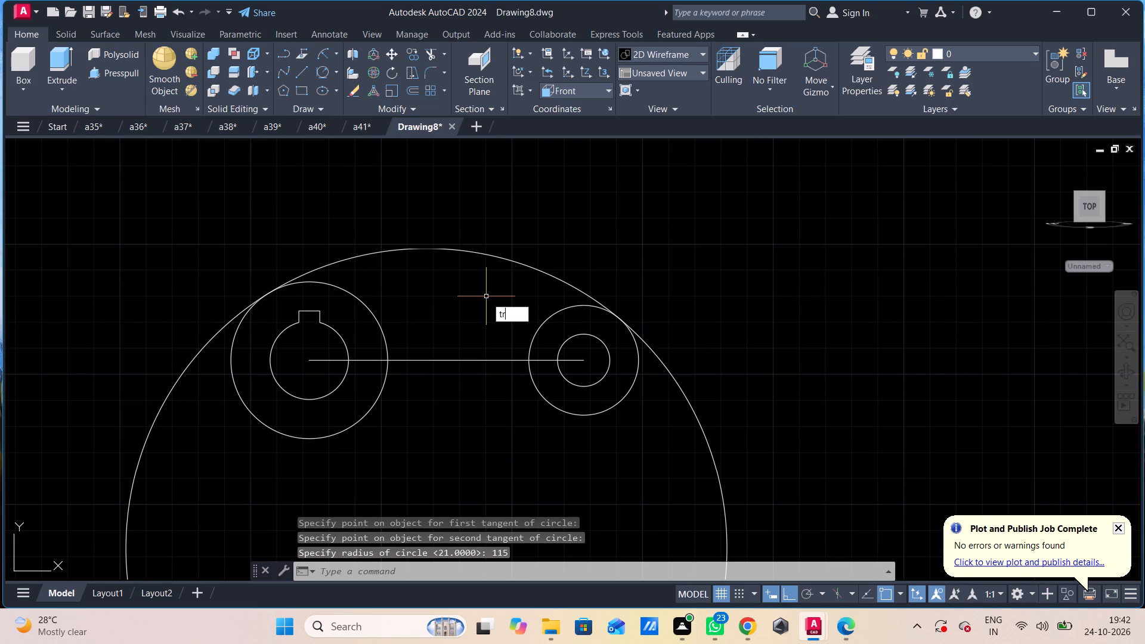
pyautogui.press('space')
pyautogui.click(200, 355)
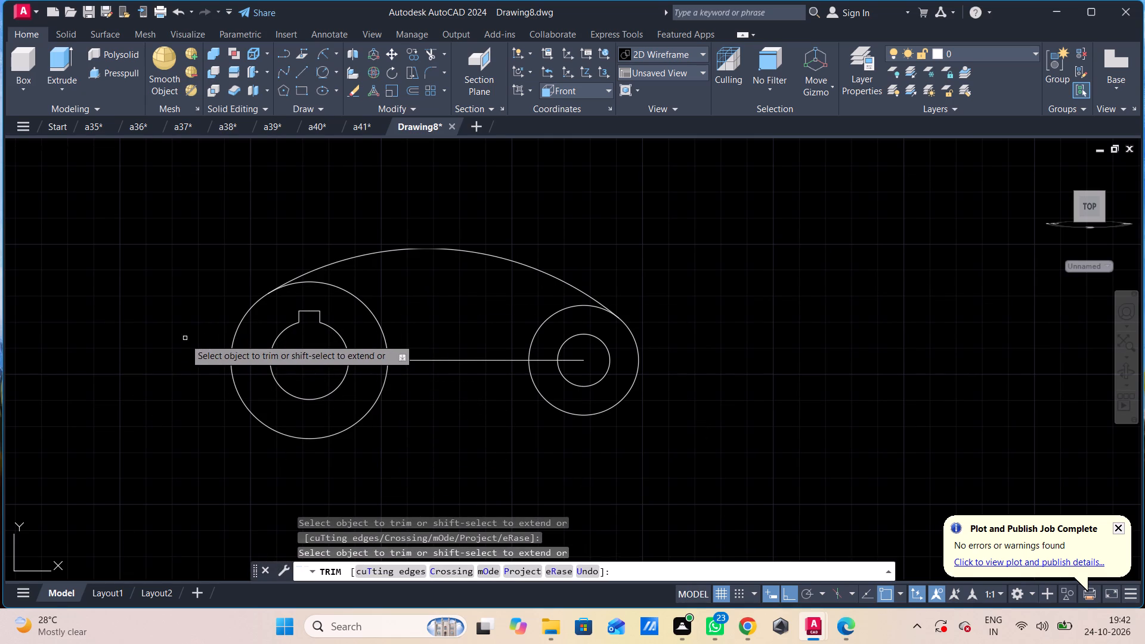
pyautogui.press('Escape')
pyautogui.press('Escape')
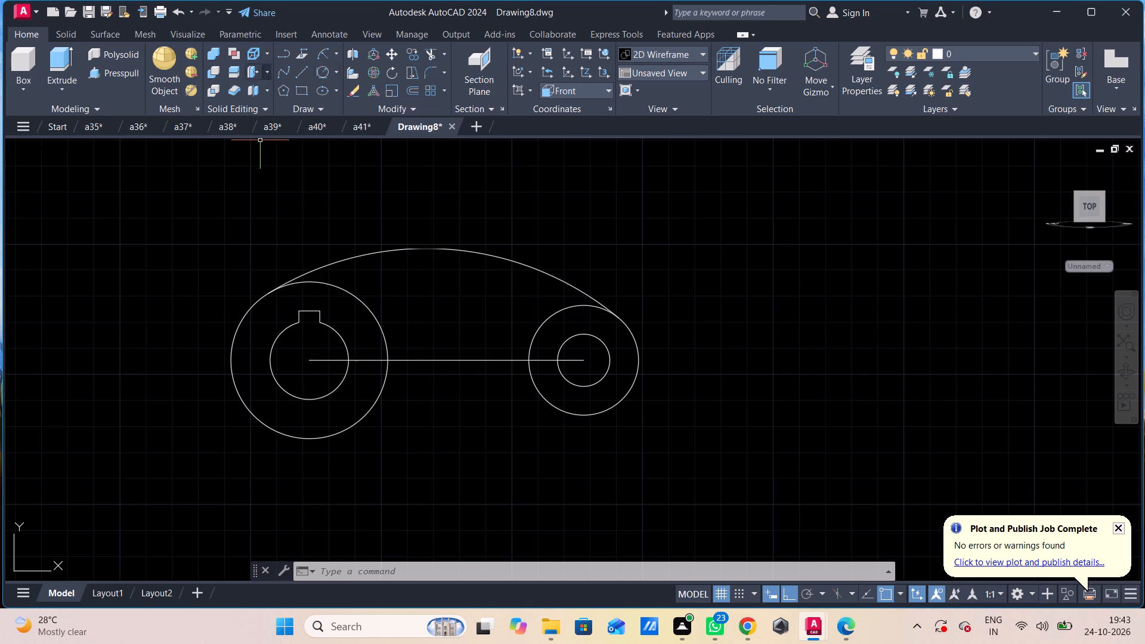
# Draw a circle of radius 60 tangent to the undersides of the hub's and the boss's outer circles.
pyautogui.click(320, 70)
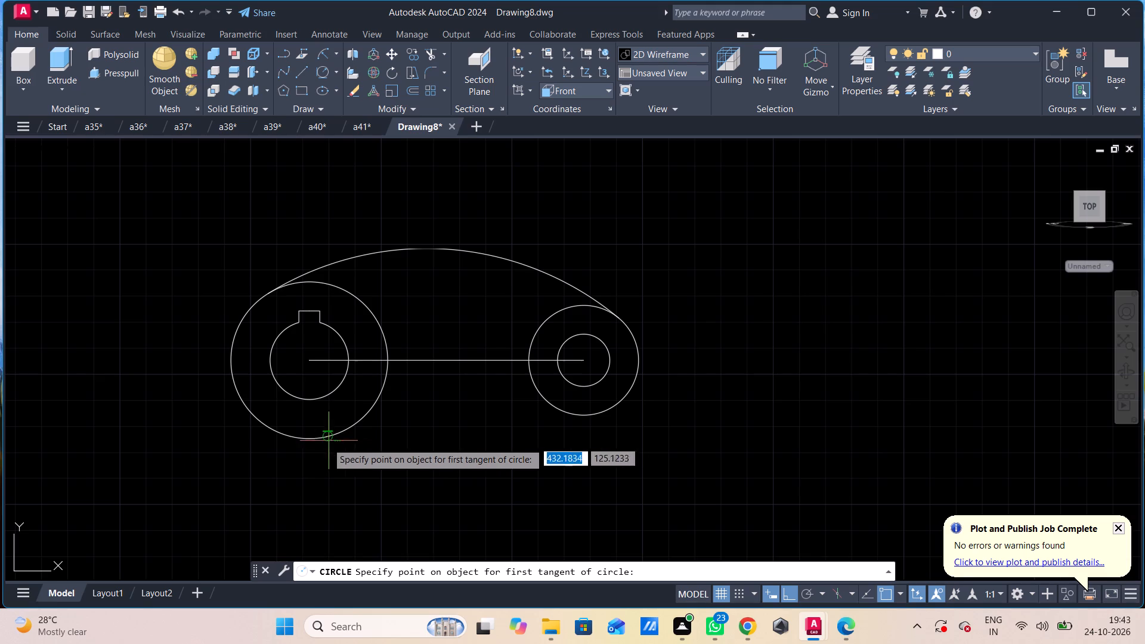
pyautogui.click(296, 443)
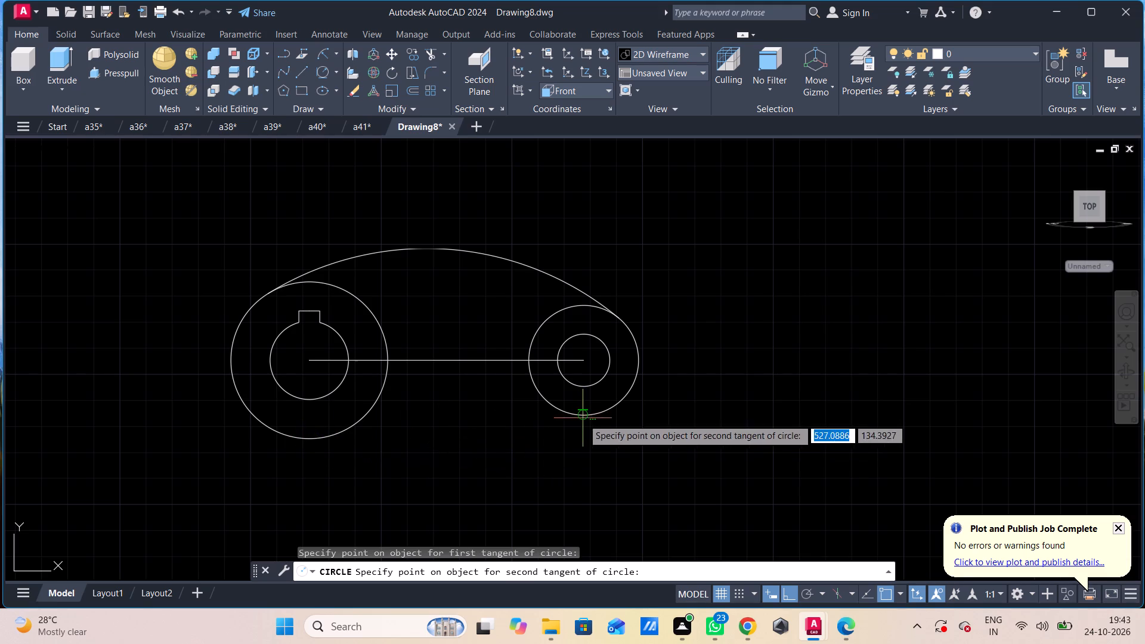
pyautogui.click(583, 419)
pyautogui.press('6')
pyautogui.press('0')
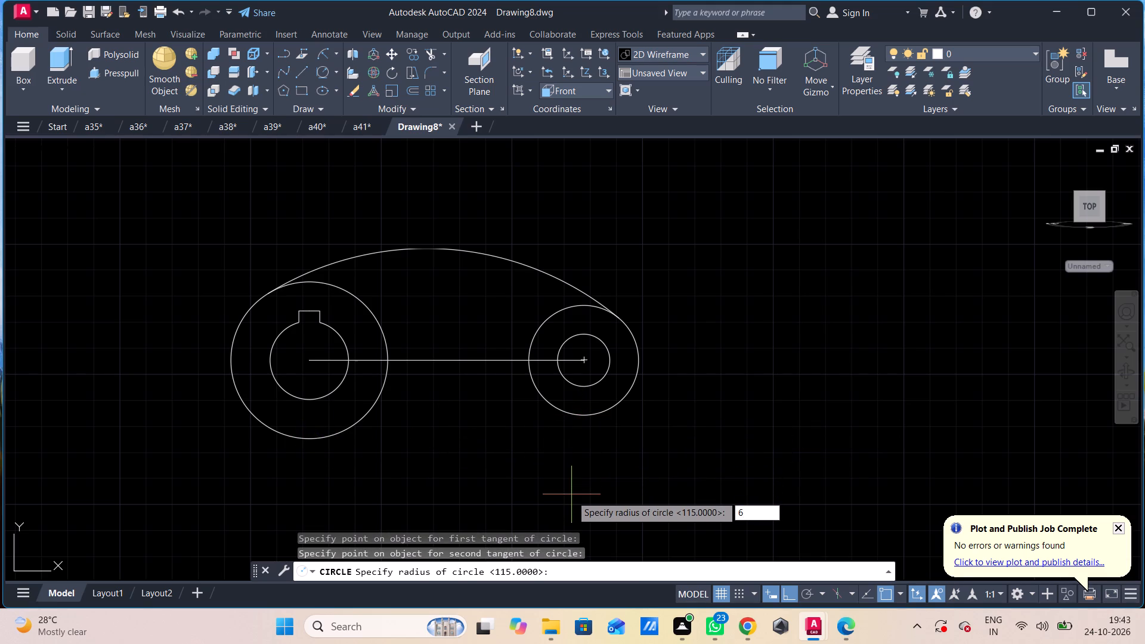
pyautogui.press('Return')
# Trim the radius 60 circle so only the lower concave arc between the hub and the boss remains.
pyautogui.scroll(-1, 506, 419)
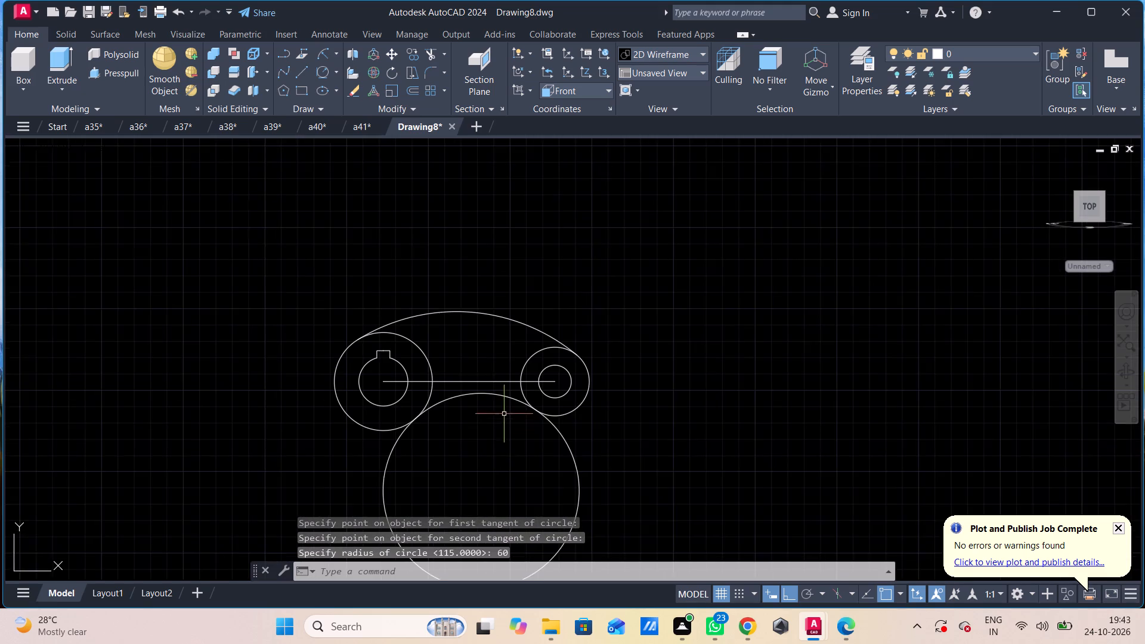
pyautogui.moveTo(504, 416); pyautogui.dragTo(515, 343, button='middle')
pyautogui.write('tr')
pyautogui.press('space')
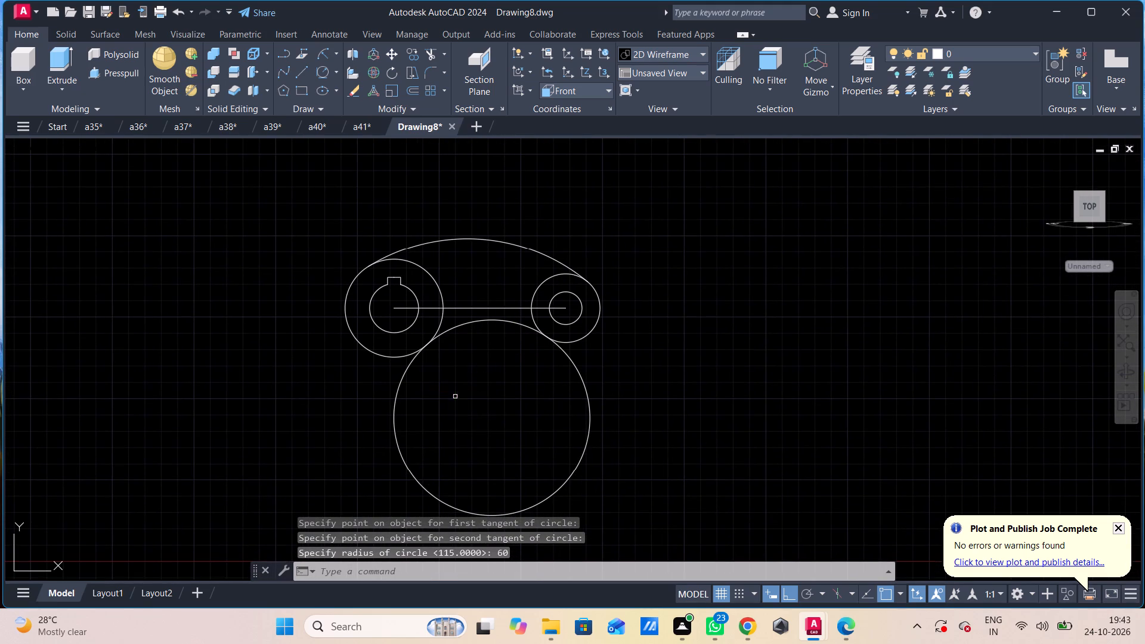
pyautogui.moveTo(630, 402); pyautogui.dragTo(620, 411)
pyautogui.click(286, 450)
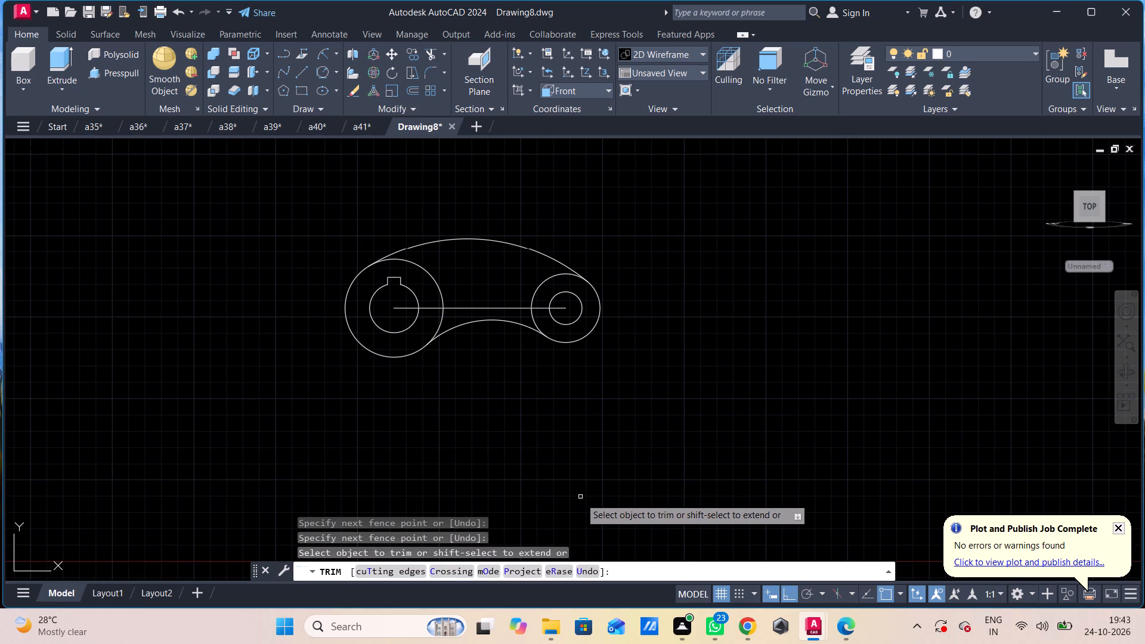
pyautogui.press('Escape')
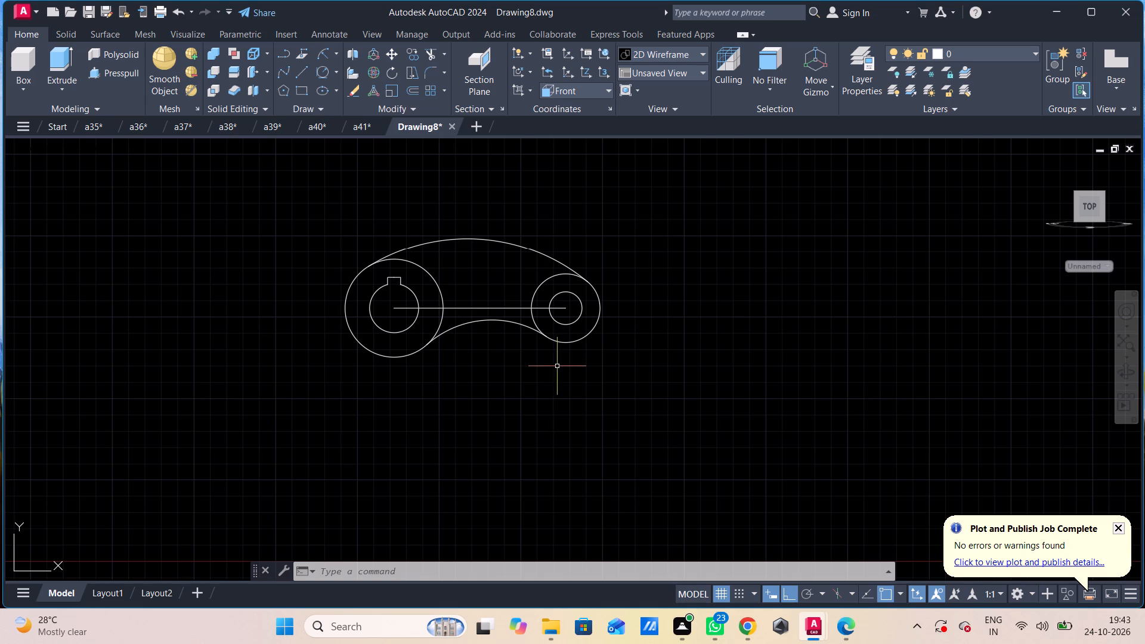
# Delete the horizontal line joining the hub and boss centres.
pyautogui.click(492, 308)
pyautogui.press('Delete')
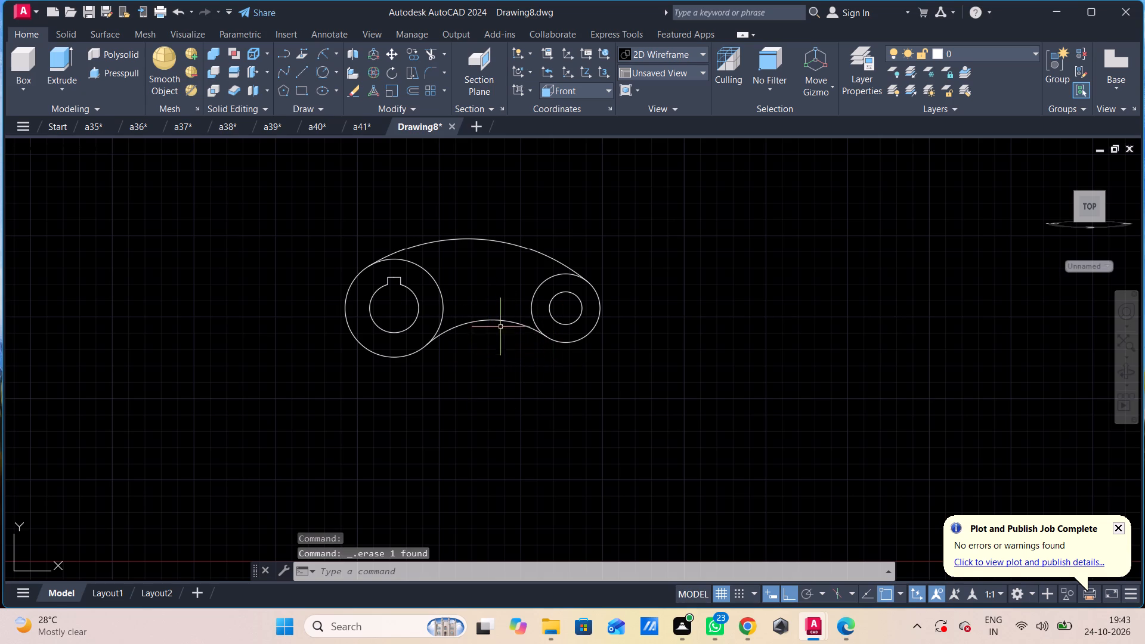
# Offset the lower and upper connecting arcs by 8 towards the inside of the lever arm.
pyautogui.click(501, 321)
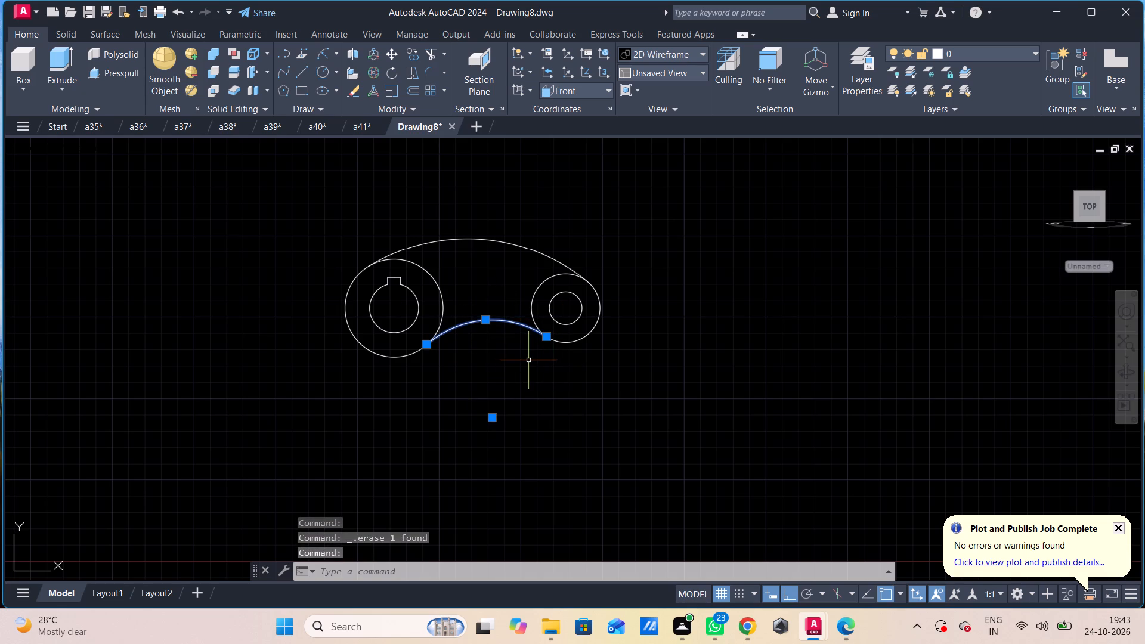
pyautogui.press('o')
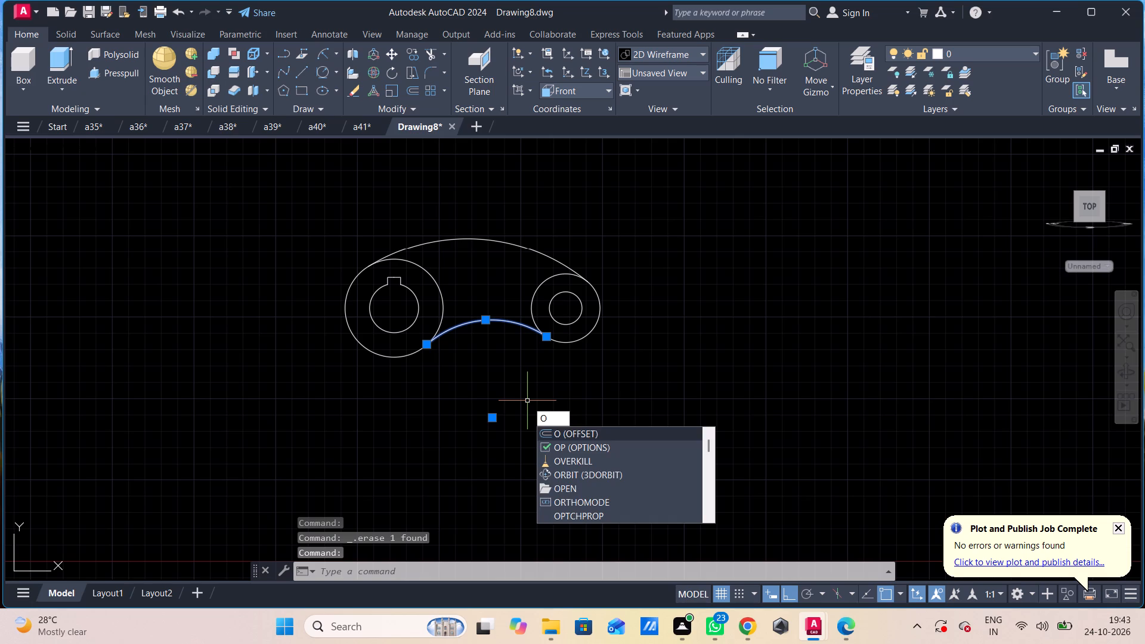
pyautogui.press('f')
pyautogui.press('f')
pyautogui.click(549, 430)
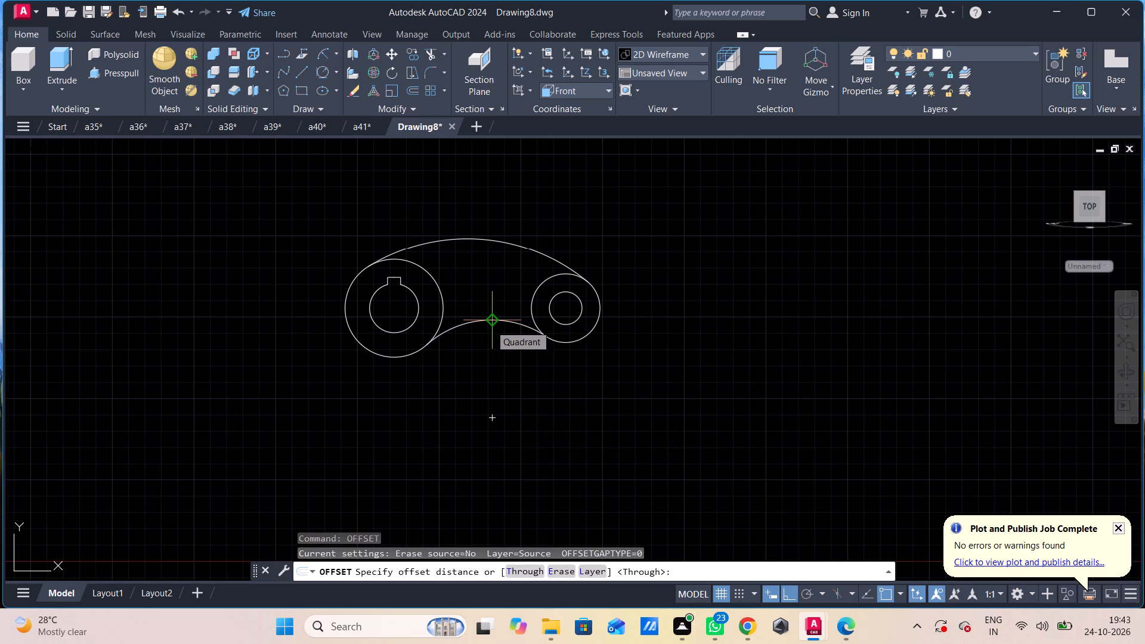
pyautogui.press('8')
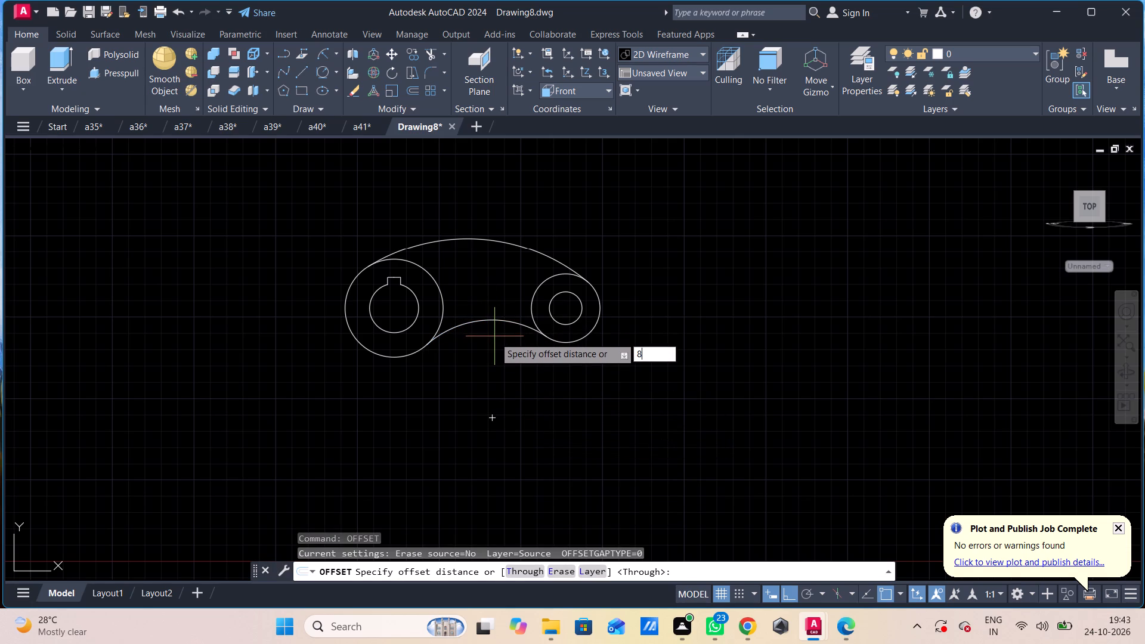
pyautogui.press('Return')
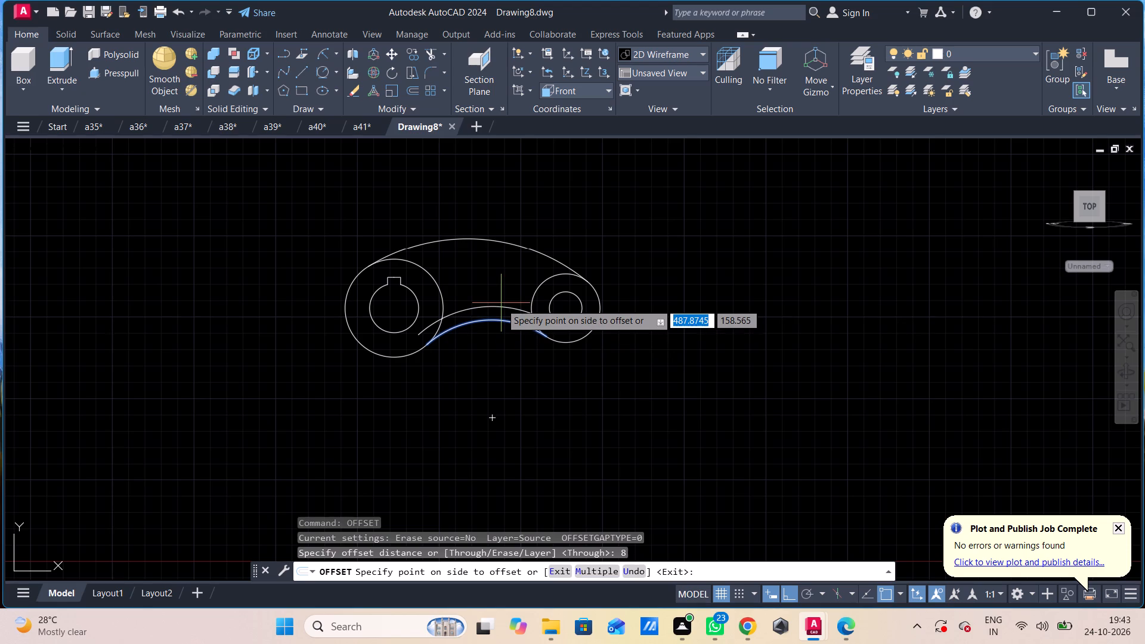
pyautogui.click(501, 304)
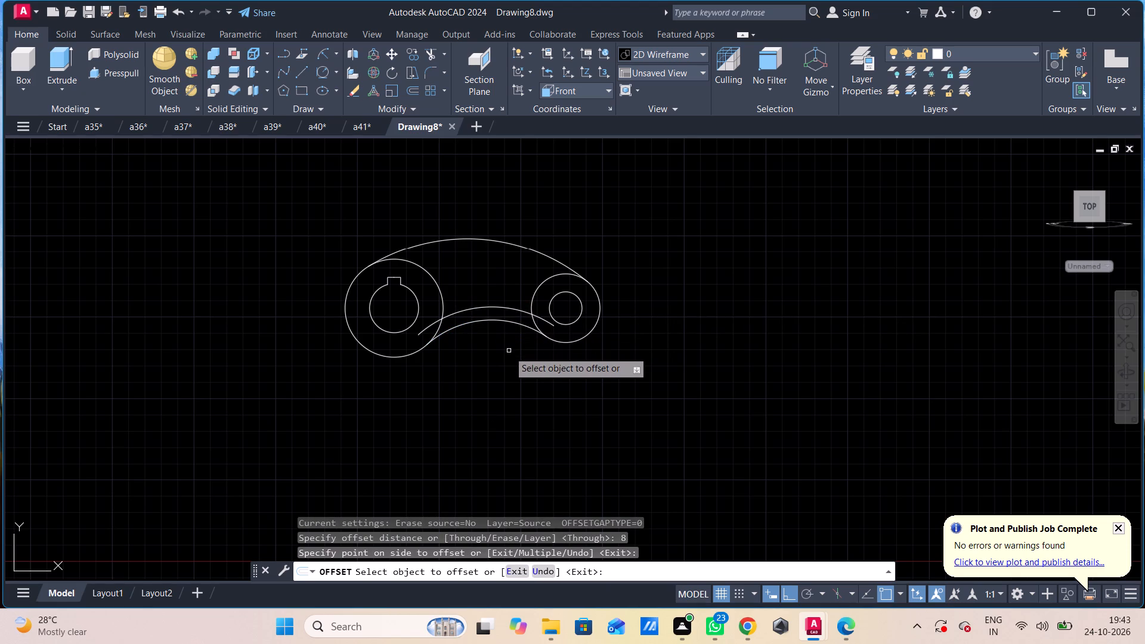
pyautogui.click(512, 241)
pyautogui.click(511, 283)
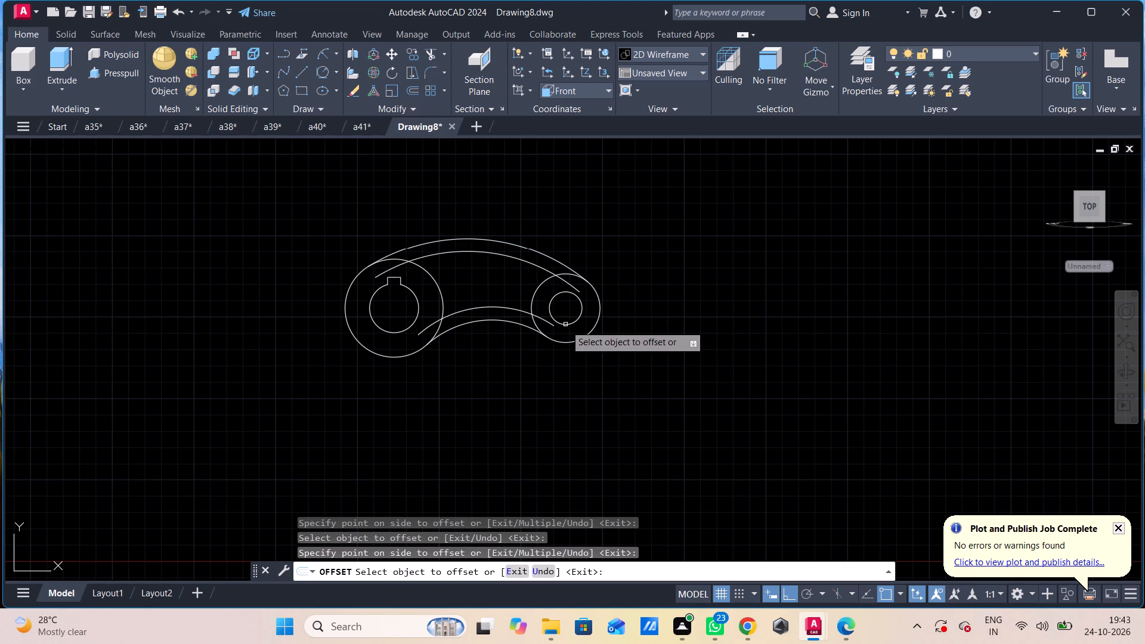
pyautogui.press('Escape')
# Trim the ends of both offset arcs that lie inside the outer circles of the hub and the boss.
pyautogui.press('t')
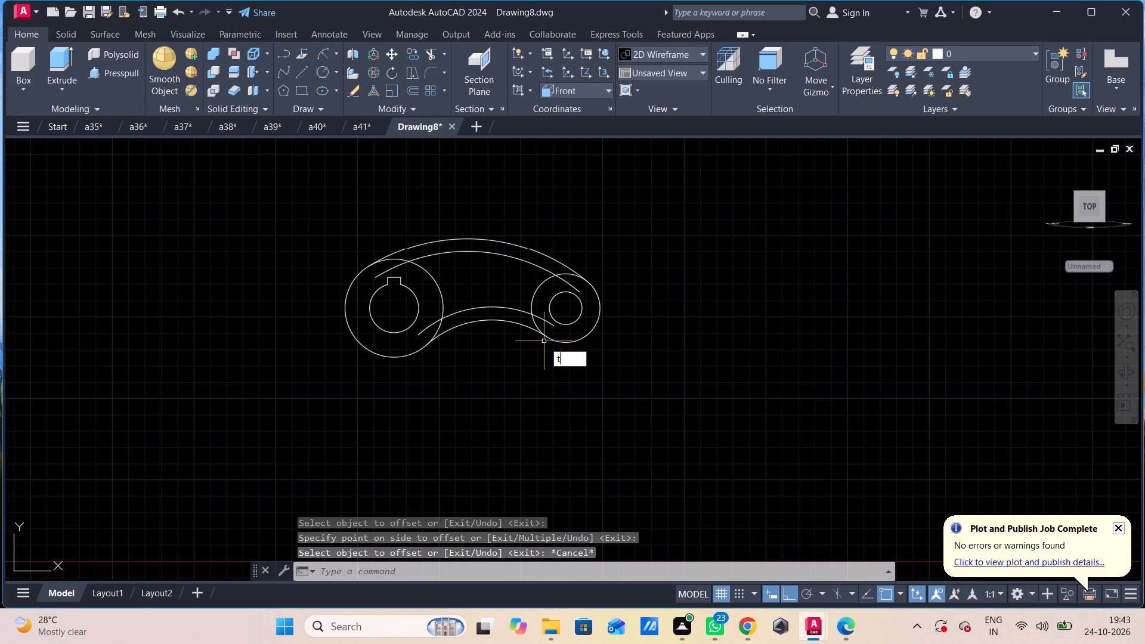
pyautogui.write('r')
pyautogui.press('space')
pyautogui.scroll(4, 540, 331)
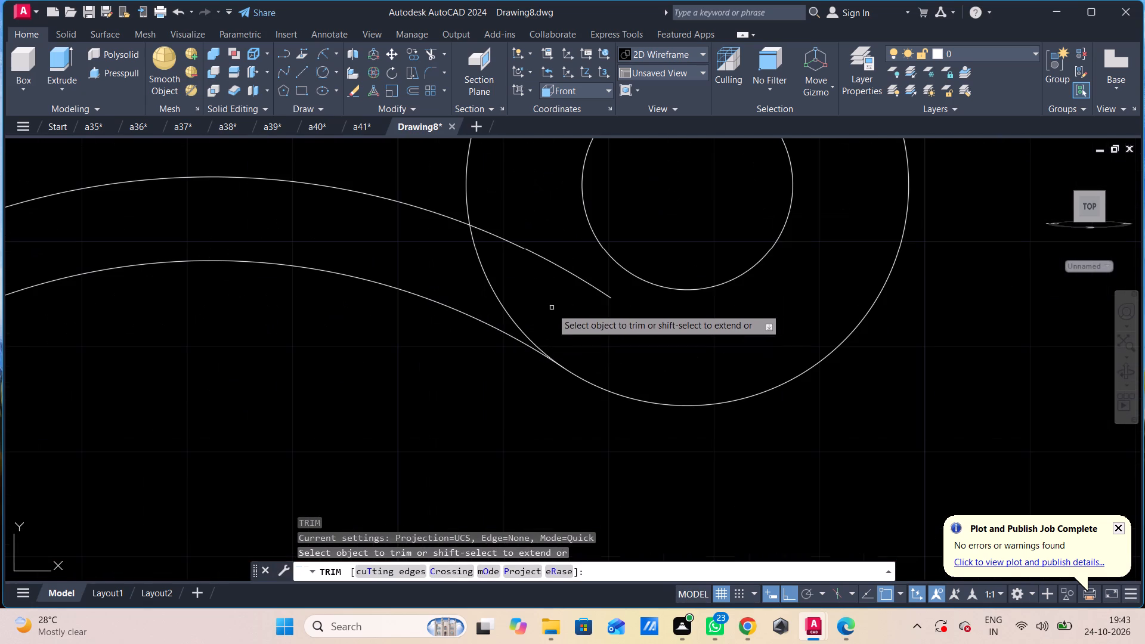
pyautogui.click(549, 247)
pyautogui.click(543, 286)
pyautogui.scroll(-3, 552, 285)
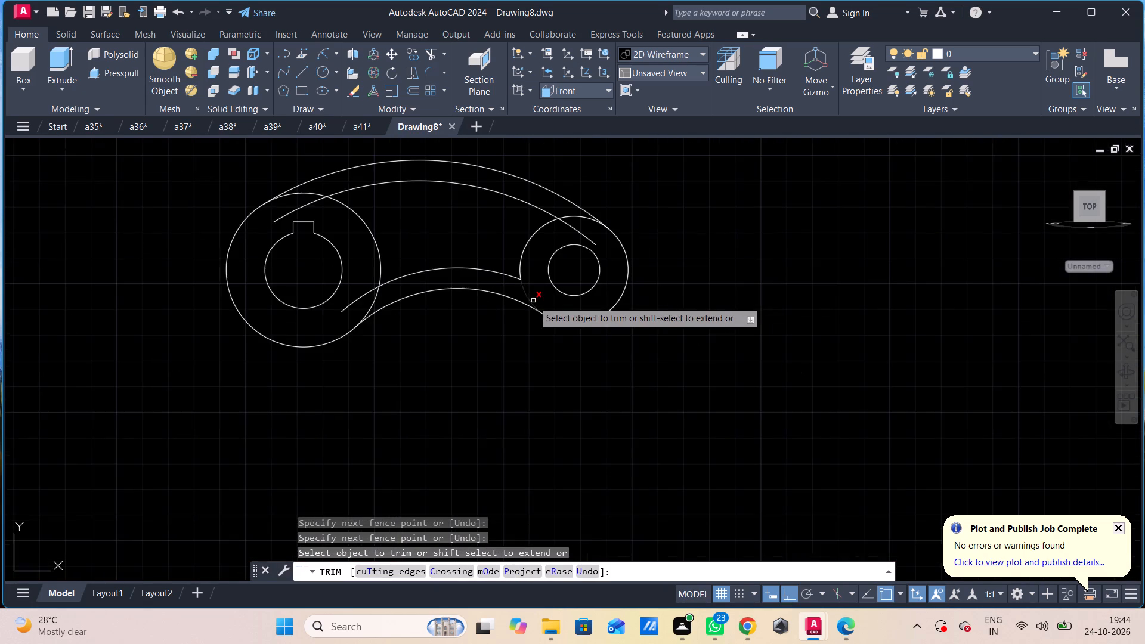
pyautogui.moveTo(541, 300); pyautogui.dragTo(593, 298, button='middle')
pyautogui.click(407, 290)
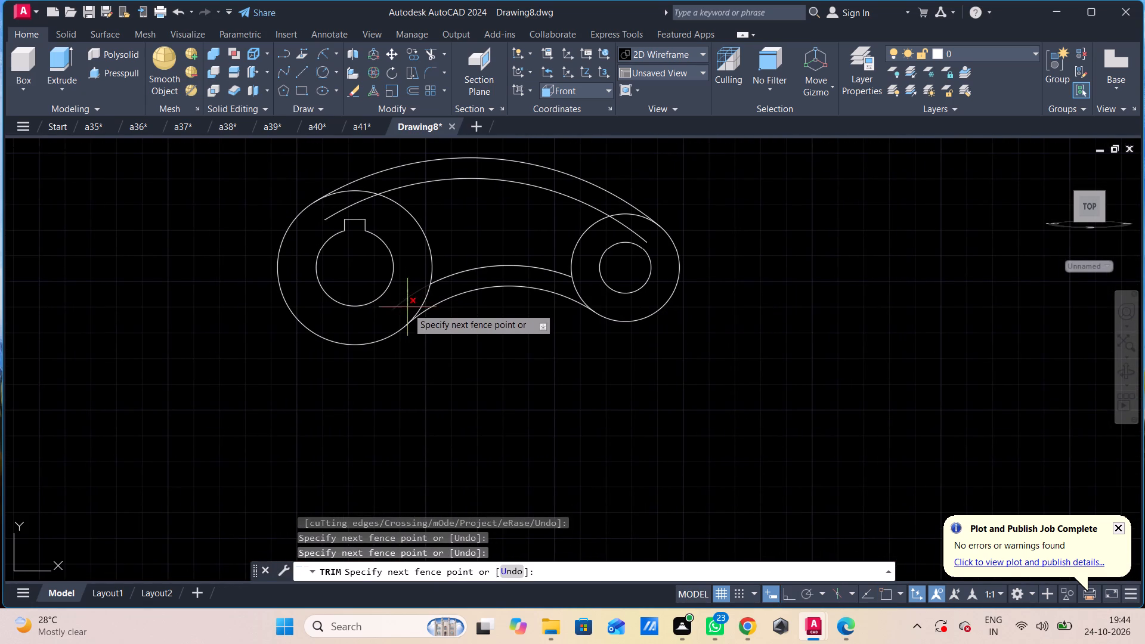
pyautogui.click(407, 308)
pyautogui.click(629, 230)
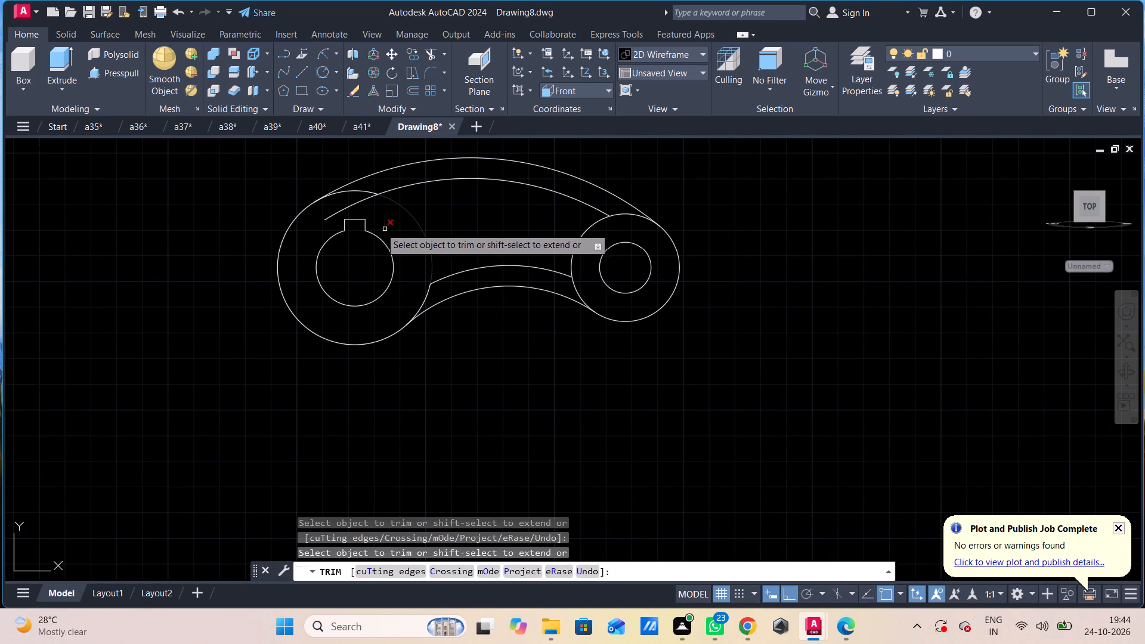
pyautogui.click(339, 213)
pyautogui.press('Escape')
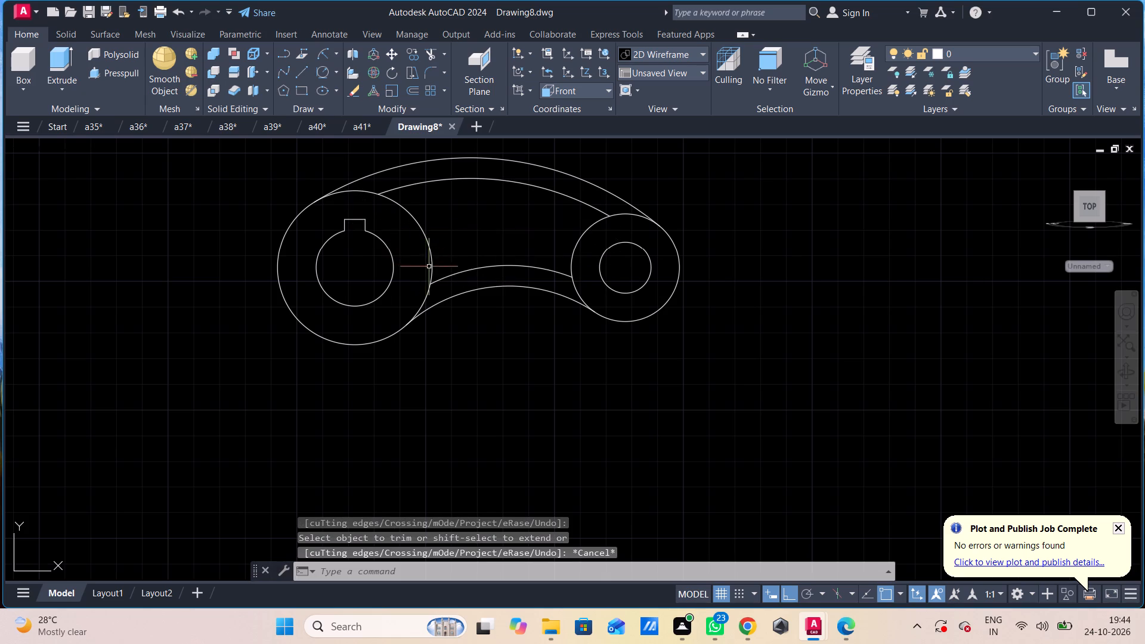
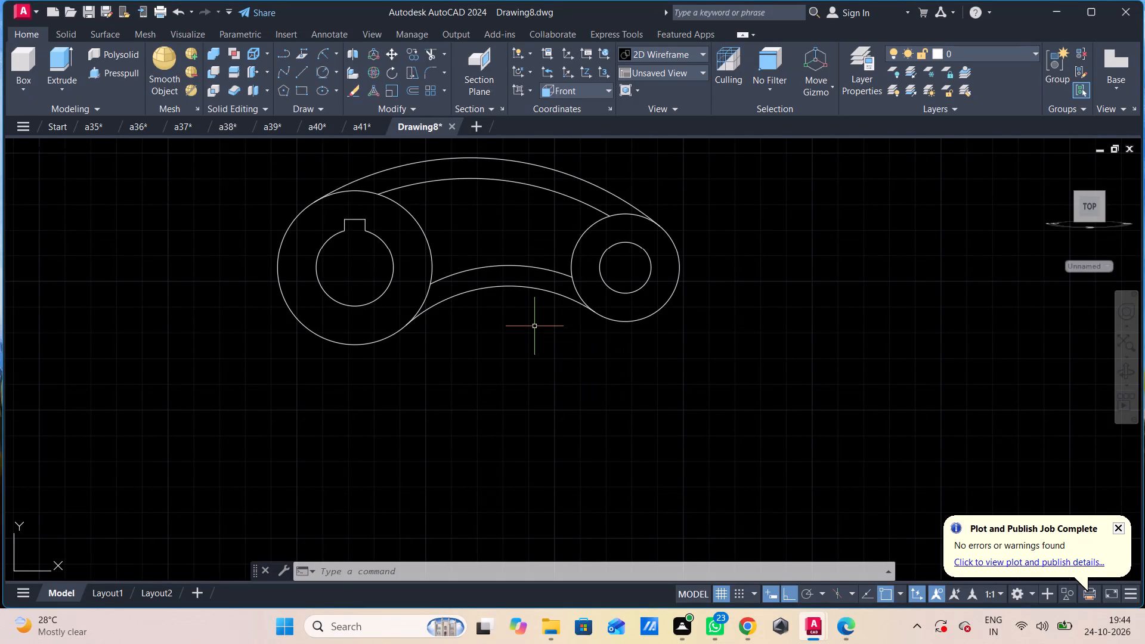
# Fillet the hub end of the upper inner arc to the hub's outer circle with radius 8.
pyautogui.press('f')
pyautogui.click(551, 355)
pyautogui.press('r')
pyautogui.press('space')
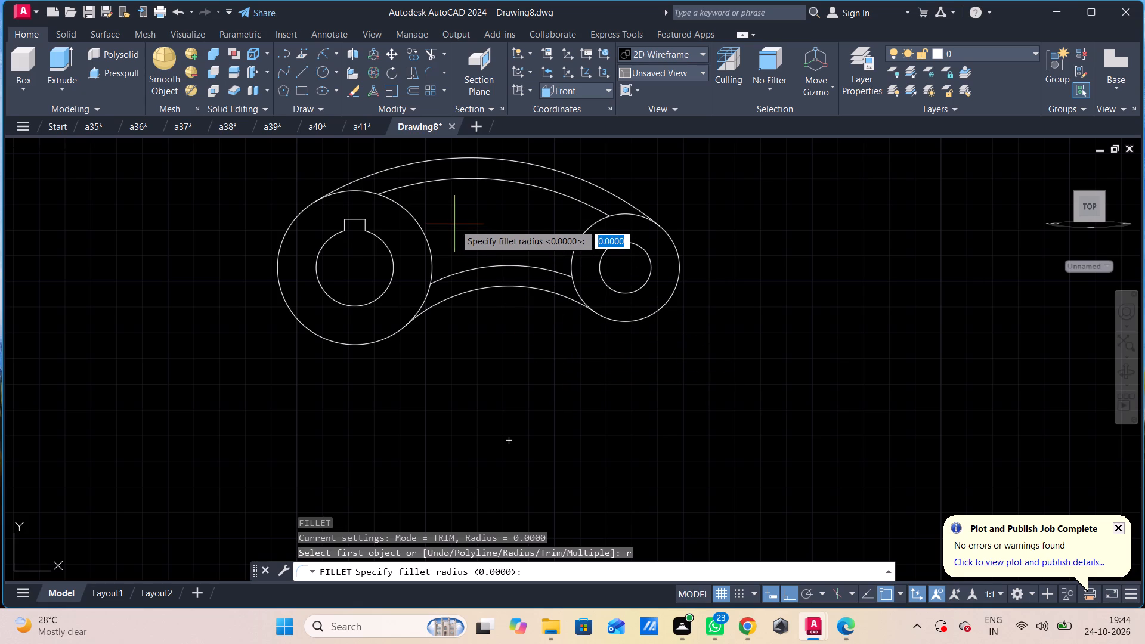
pyautogui.press('8')
pyautogui.press('Return')
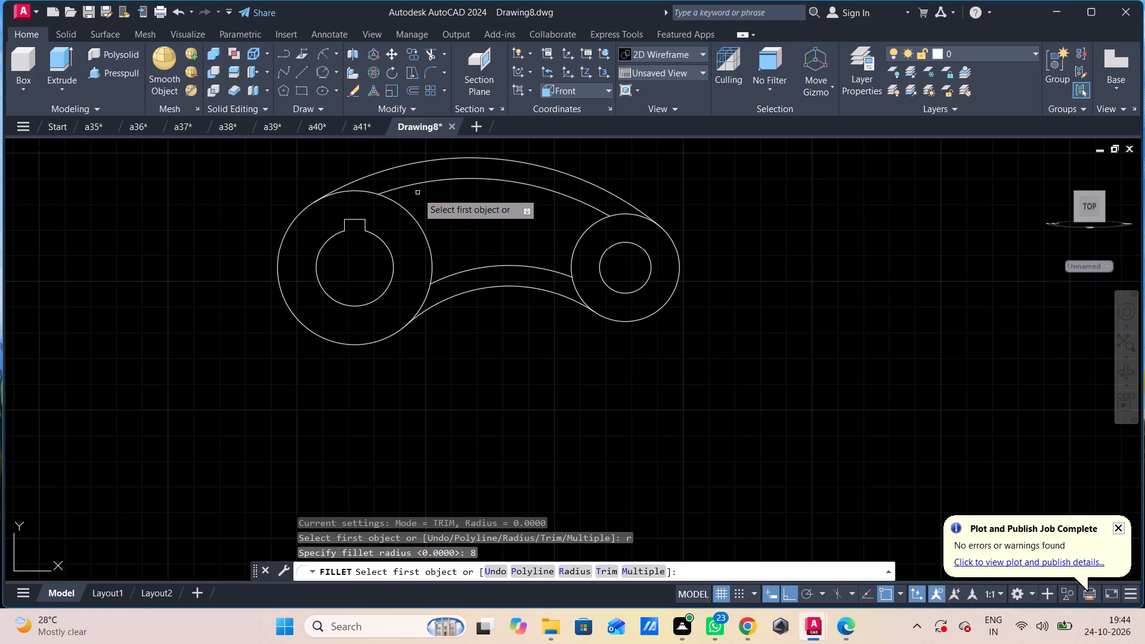
pyautogui.click(413, 185)
pyautogui.click(412, 213)
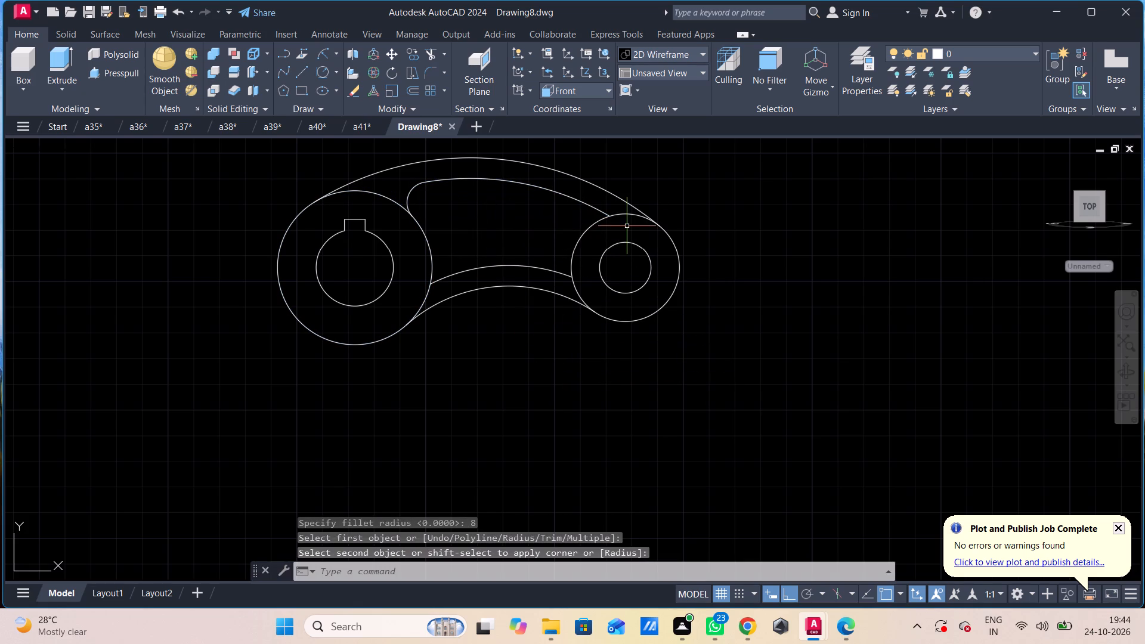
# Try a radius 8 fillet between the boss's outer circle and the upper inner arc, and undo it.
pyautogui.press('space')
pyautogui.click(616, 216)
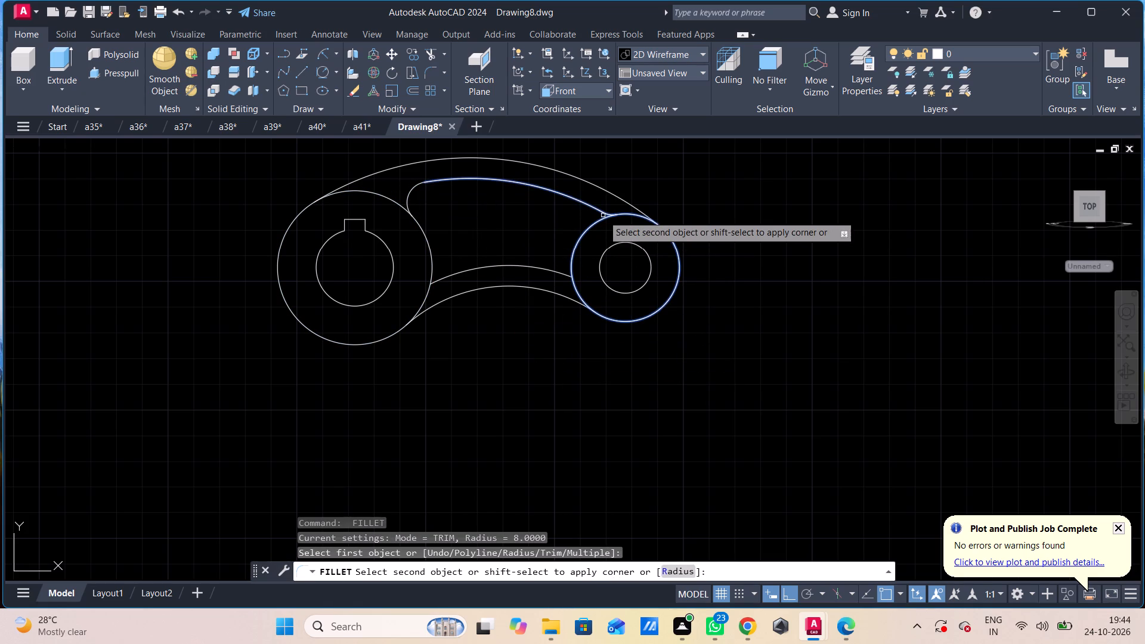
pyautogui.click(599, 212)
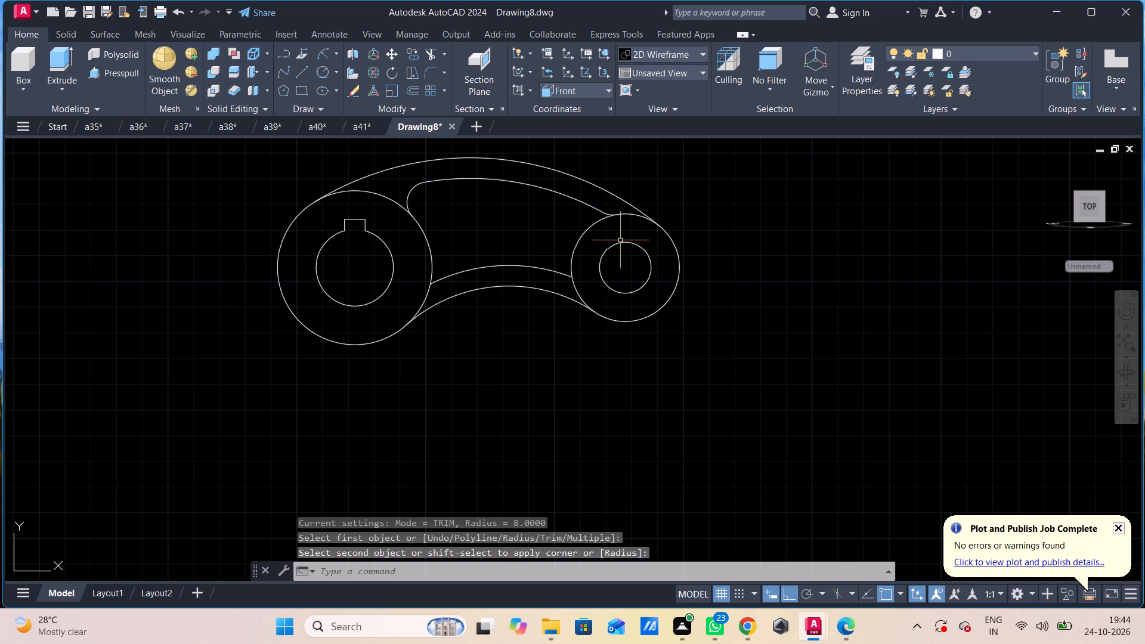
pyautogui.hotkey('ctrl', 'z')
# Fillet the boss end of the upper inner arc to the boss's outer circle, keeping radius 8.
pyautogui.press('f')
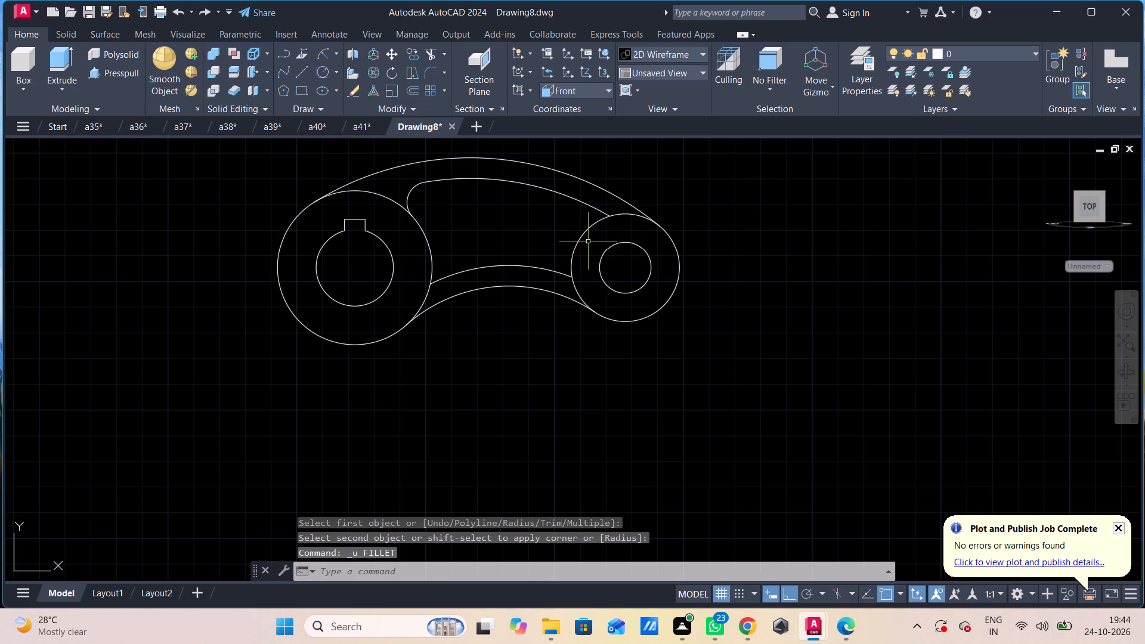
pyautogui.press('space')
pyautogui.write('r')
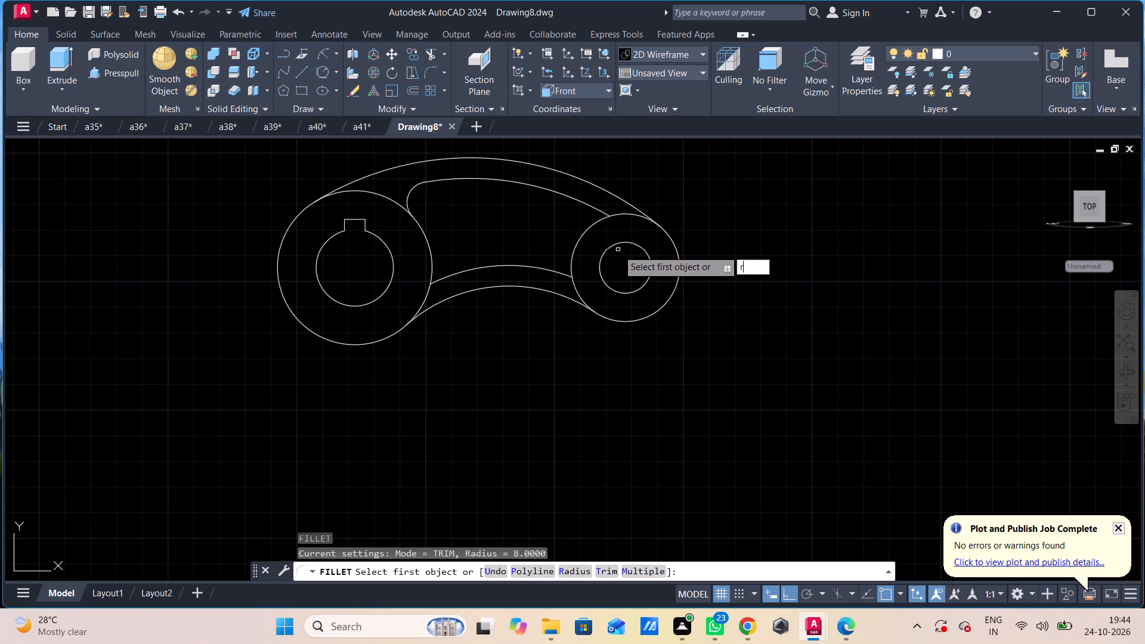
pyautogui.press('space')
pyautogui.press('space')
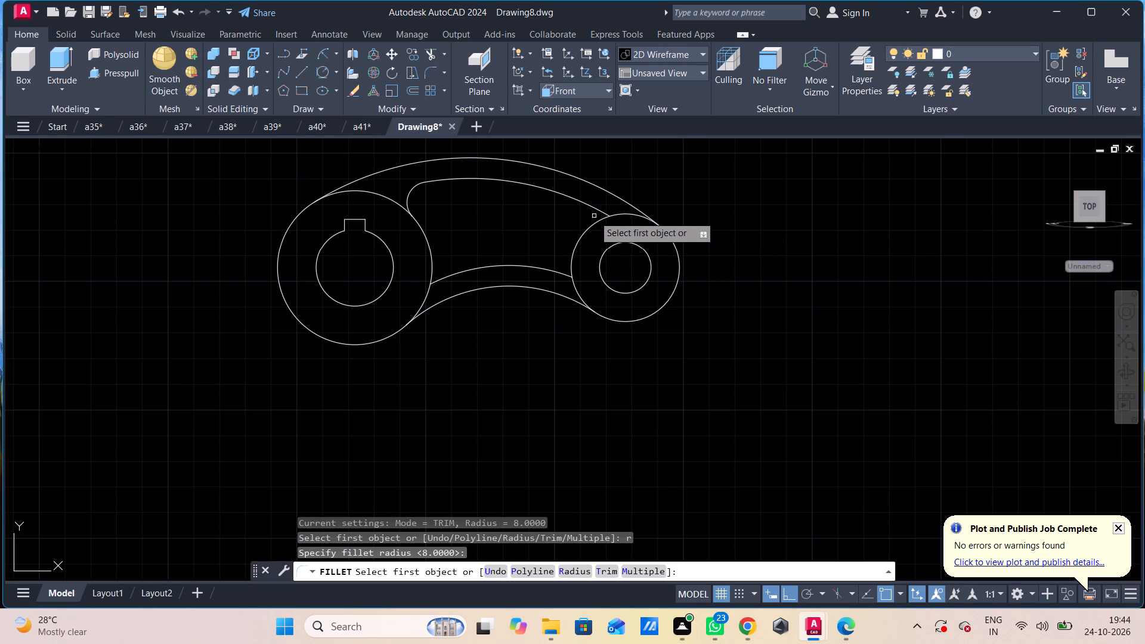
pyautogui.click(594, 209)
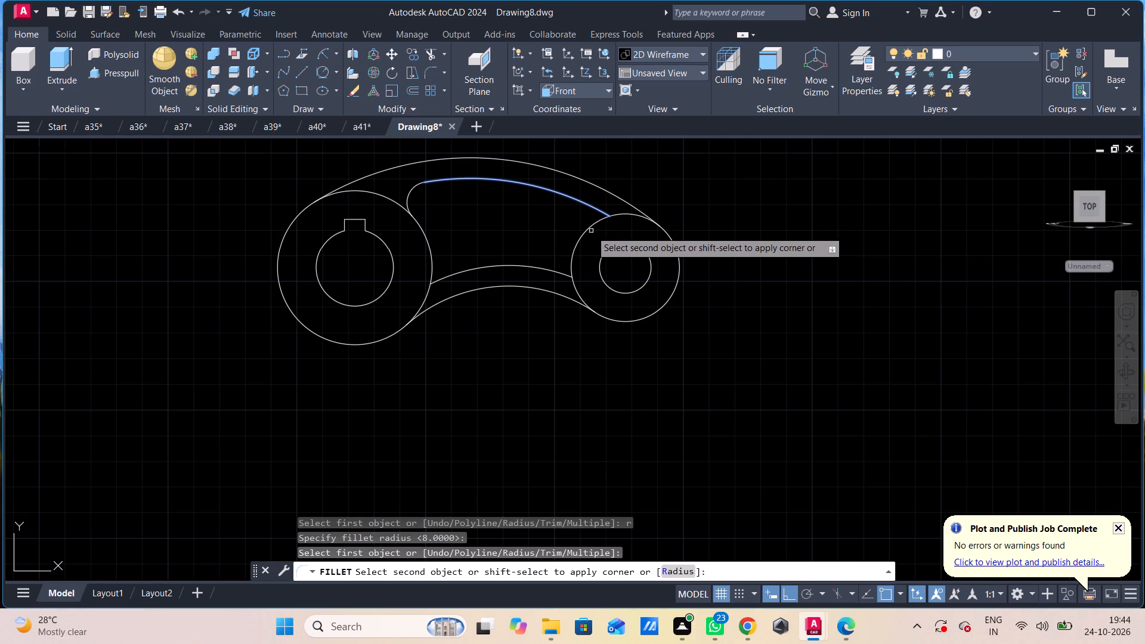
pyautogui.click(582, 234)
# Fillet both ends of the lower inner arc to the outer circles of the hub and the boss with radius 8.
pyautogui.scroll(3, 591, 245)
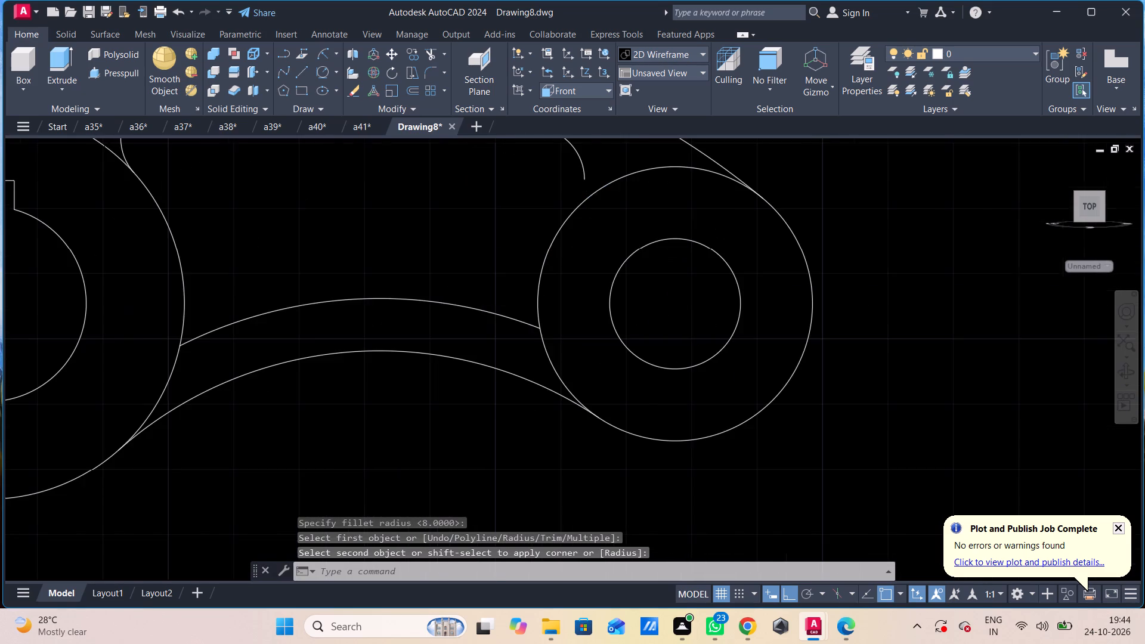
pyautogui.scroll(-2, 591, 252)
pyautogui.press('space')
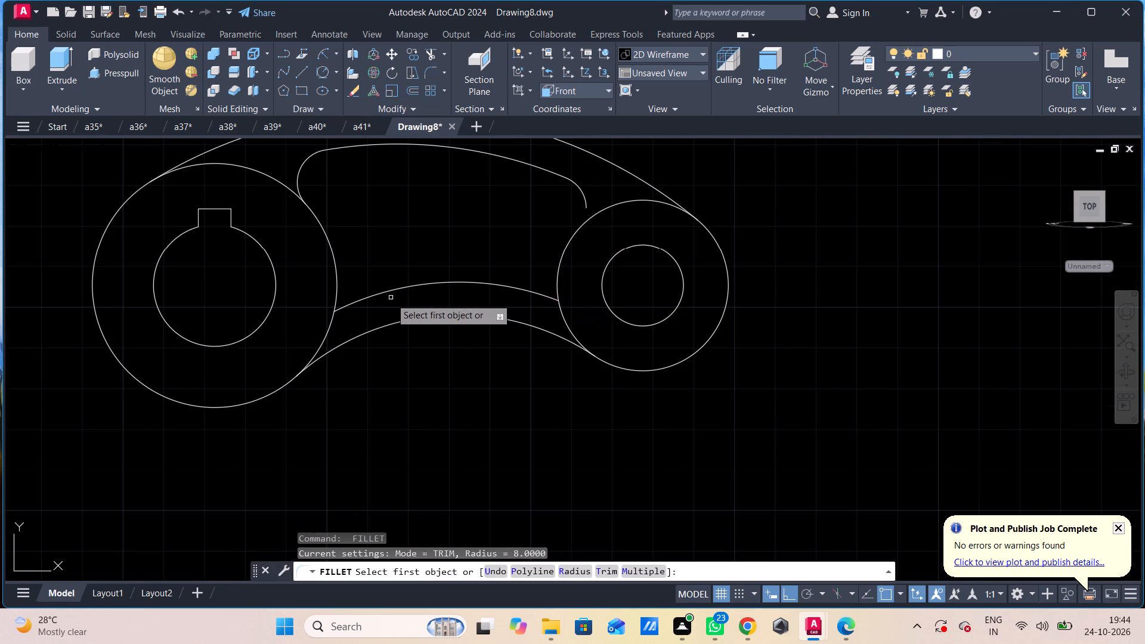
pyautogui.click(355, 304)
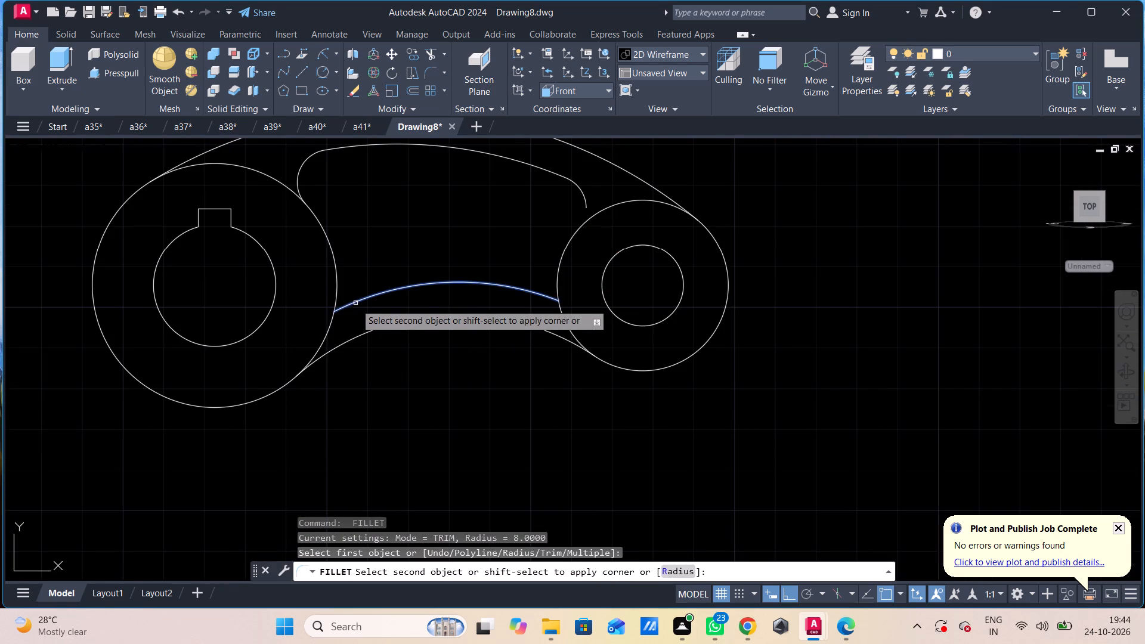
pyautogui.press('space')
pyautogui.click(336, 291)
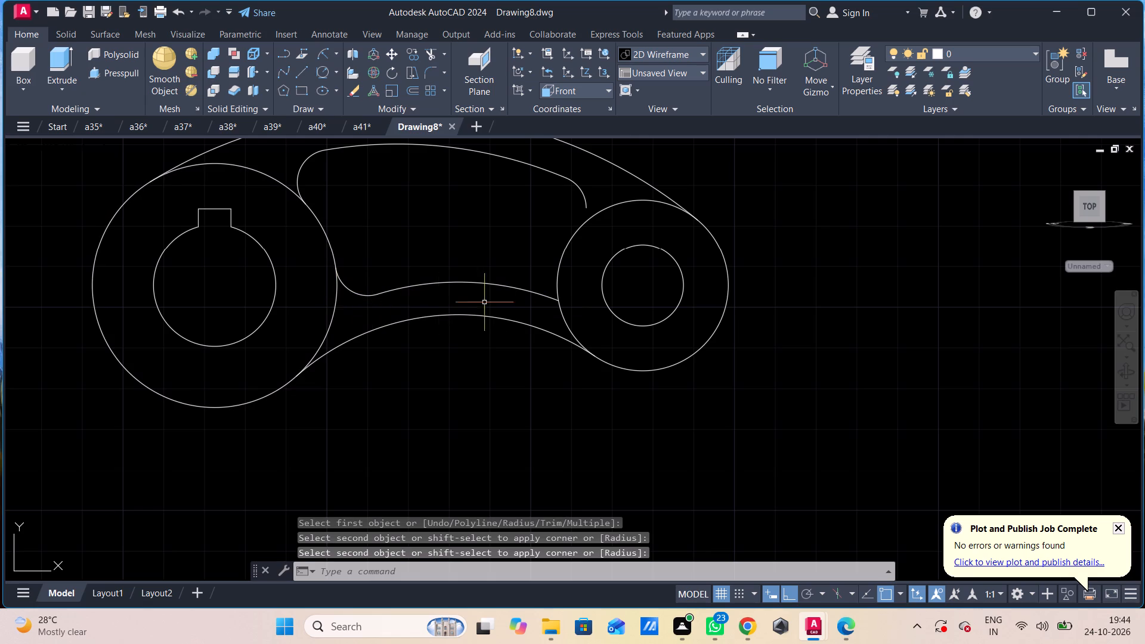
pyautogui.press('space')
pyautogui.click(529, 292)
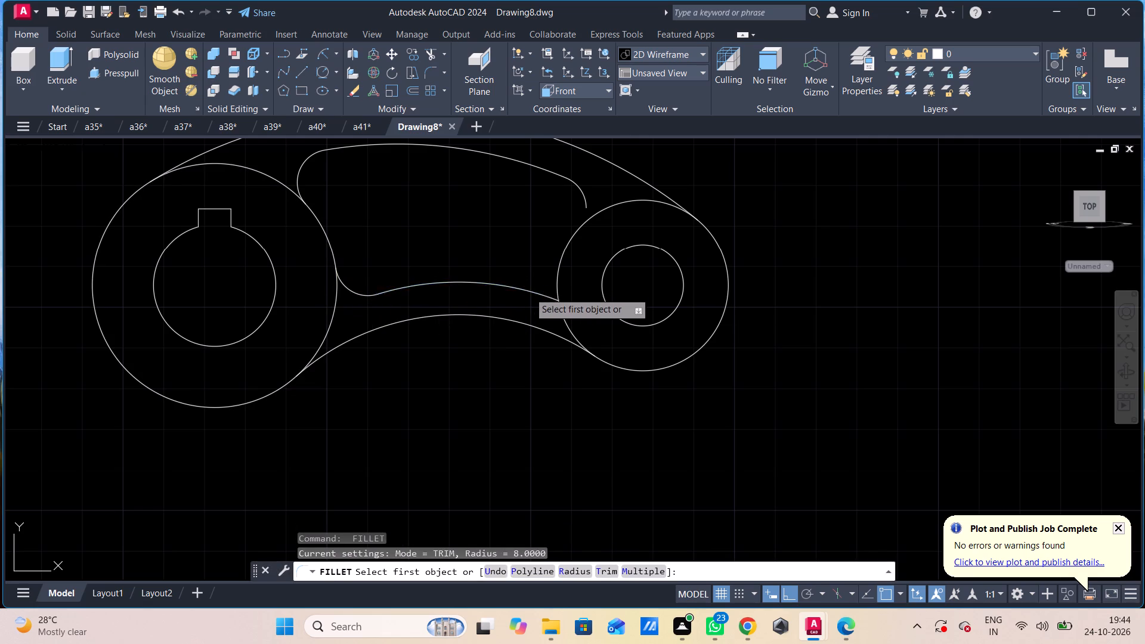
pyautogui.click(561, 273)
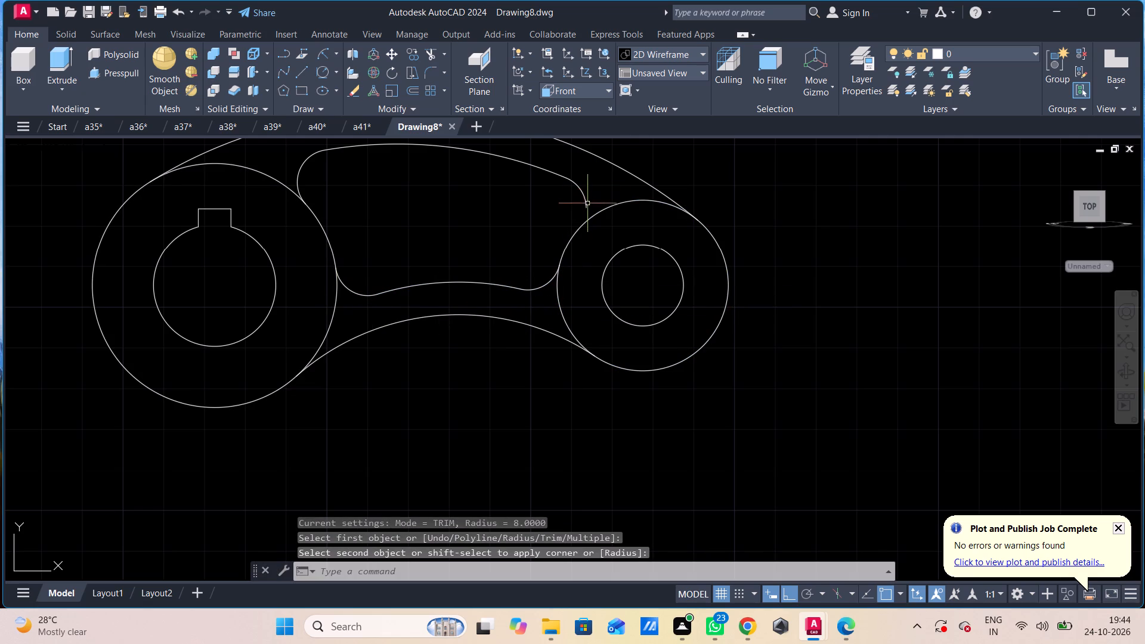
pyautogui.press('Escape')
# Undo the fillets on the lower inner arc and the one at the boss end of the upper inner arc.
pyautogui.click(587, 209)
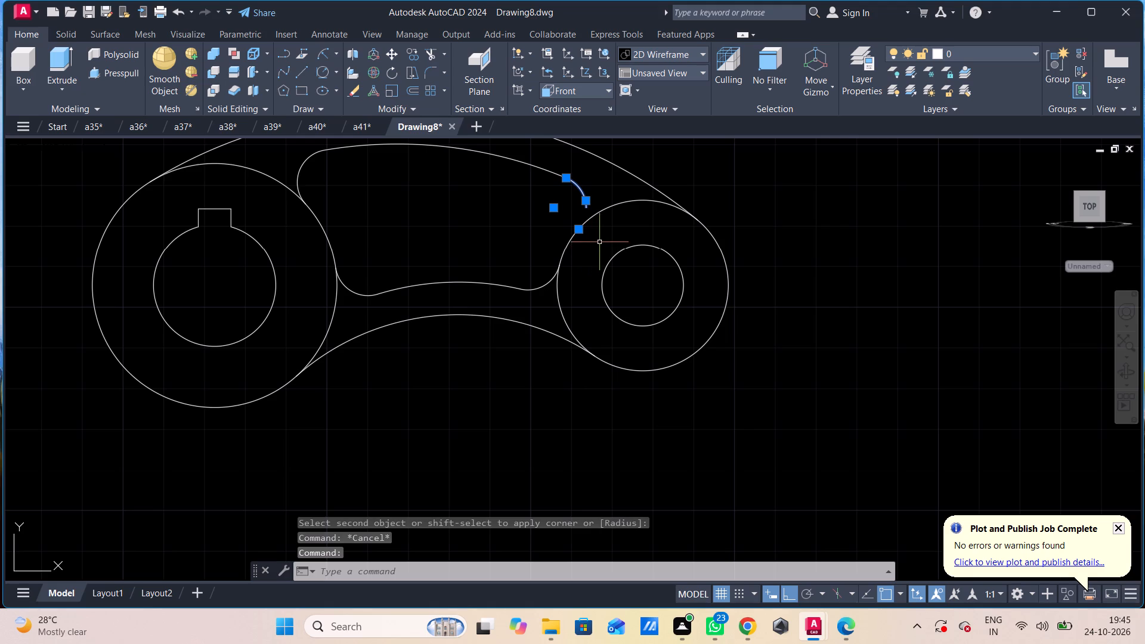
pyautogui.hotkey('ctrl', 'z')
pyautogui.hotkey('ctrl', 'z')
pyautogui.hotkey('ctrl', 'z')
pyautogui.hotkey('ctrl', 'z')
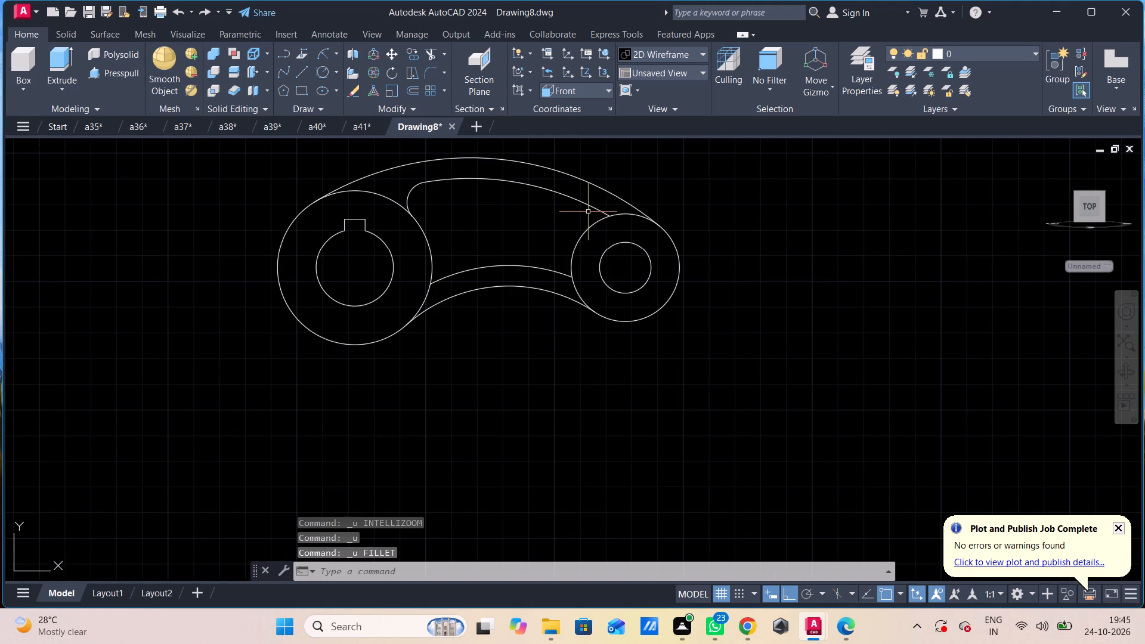
# Fillet the boss end of the upper inner arc to the boss's outer circle again with radius 8.
pyautogui.press('f')
pyautogui.press('space')
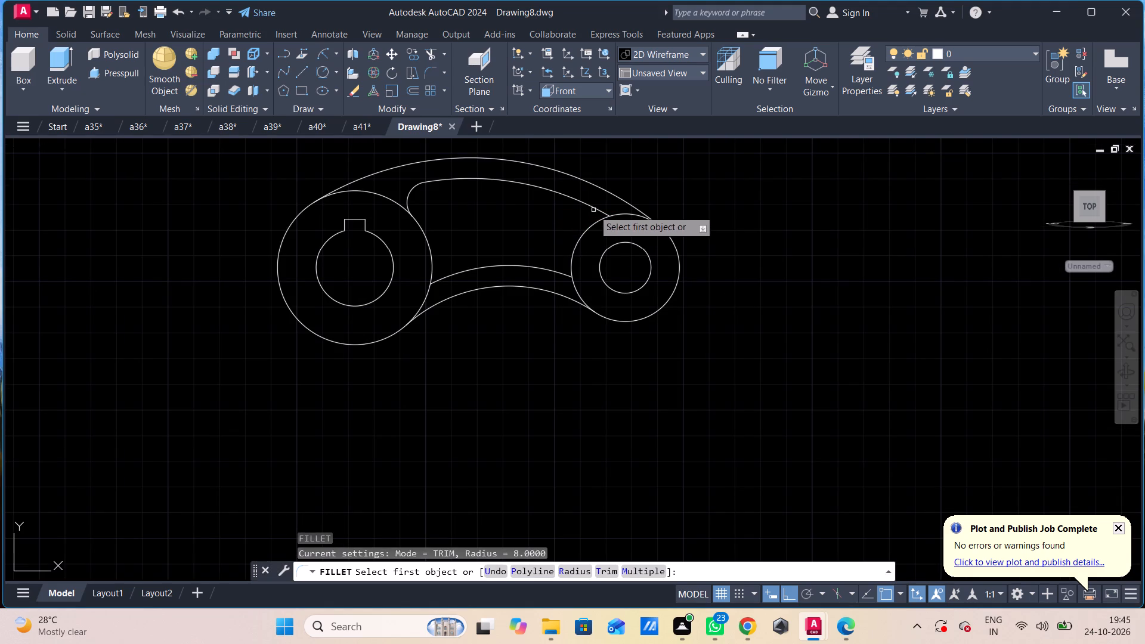
pyautogui.click(594, 208)
pyautogui.click(594, 226)
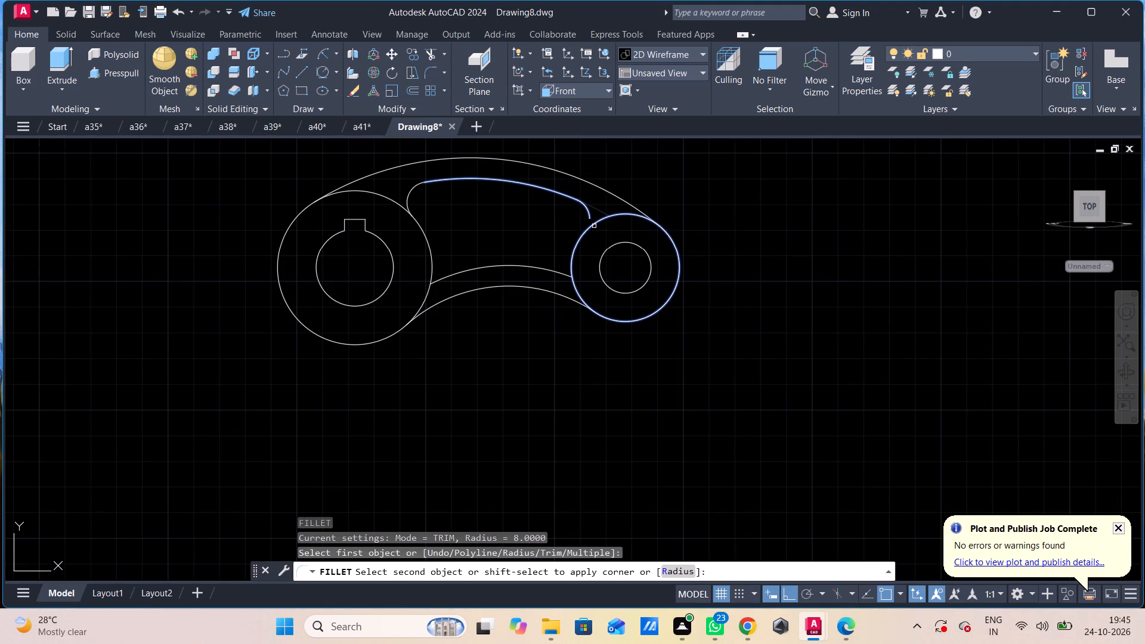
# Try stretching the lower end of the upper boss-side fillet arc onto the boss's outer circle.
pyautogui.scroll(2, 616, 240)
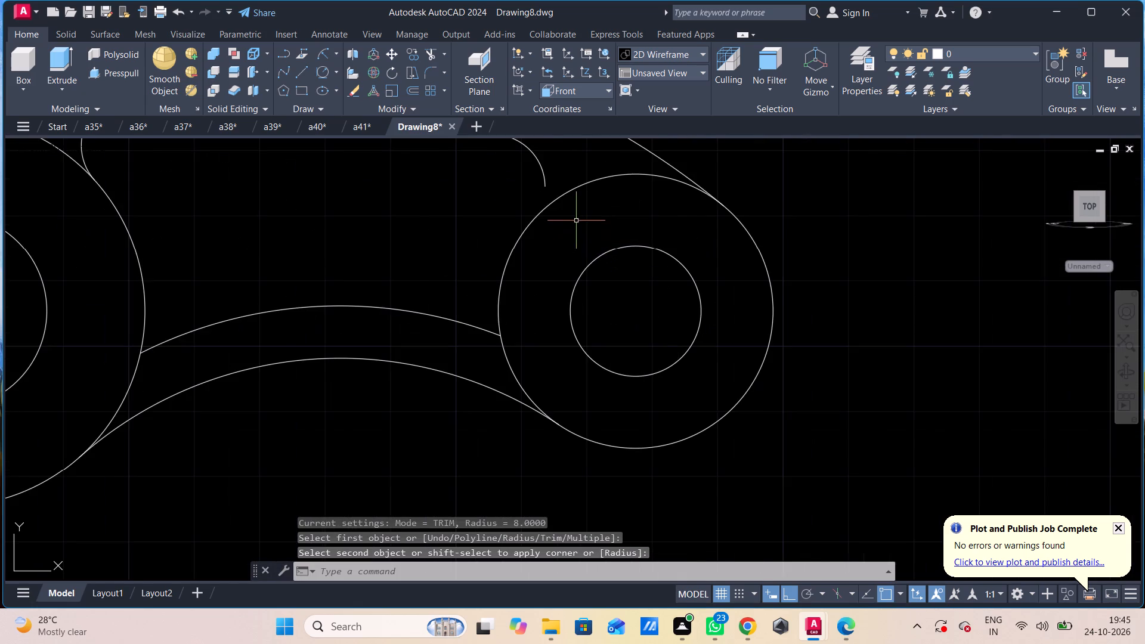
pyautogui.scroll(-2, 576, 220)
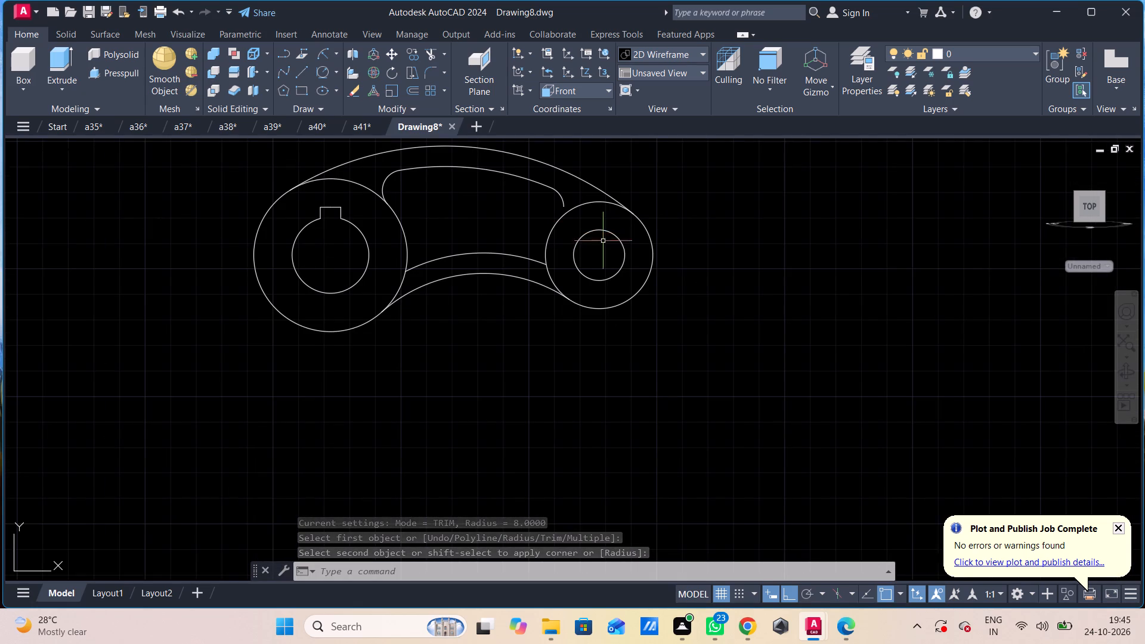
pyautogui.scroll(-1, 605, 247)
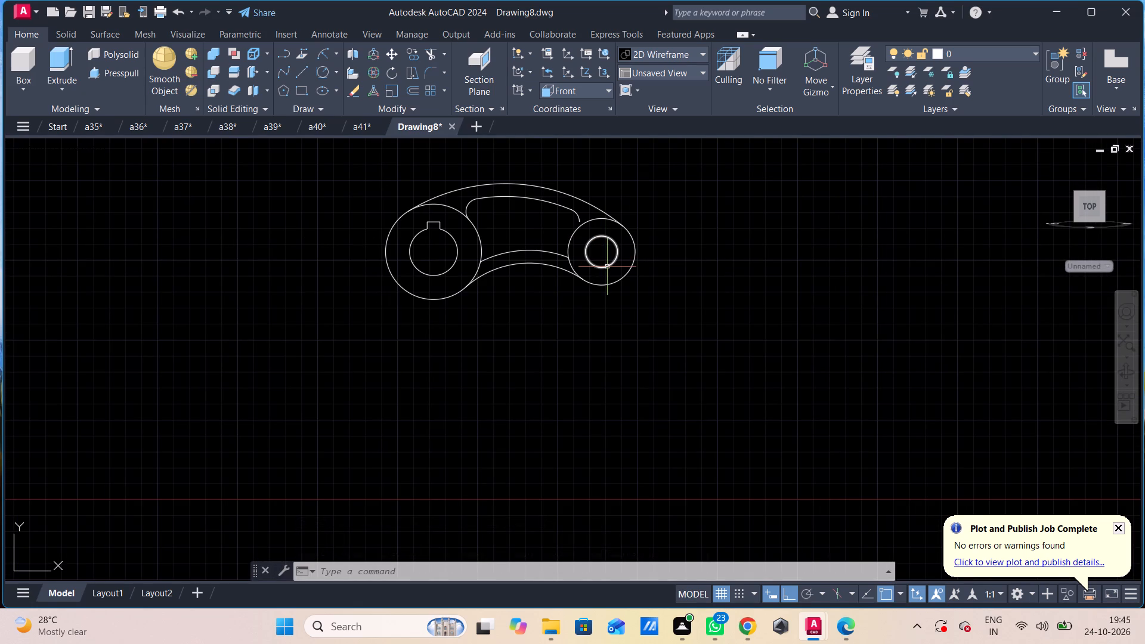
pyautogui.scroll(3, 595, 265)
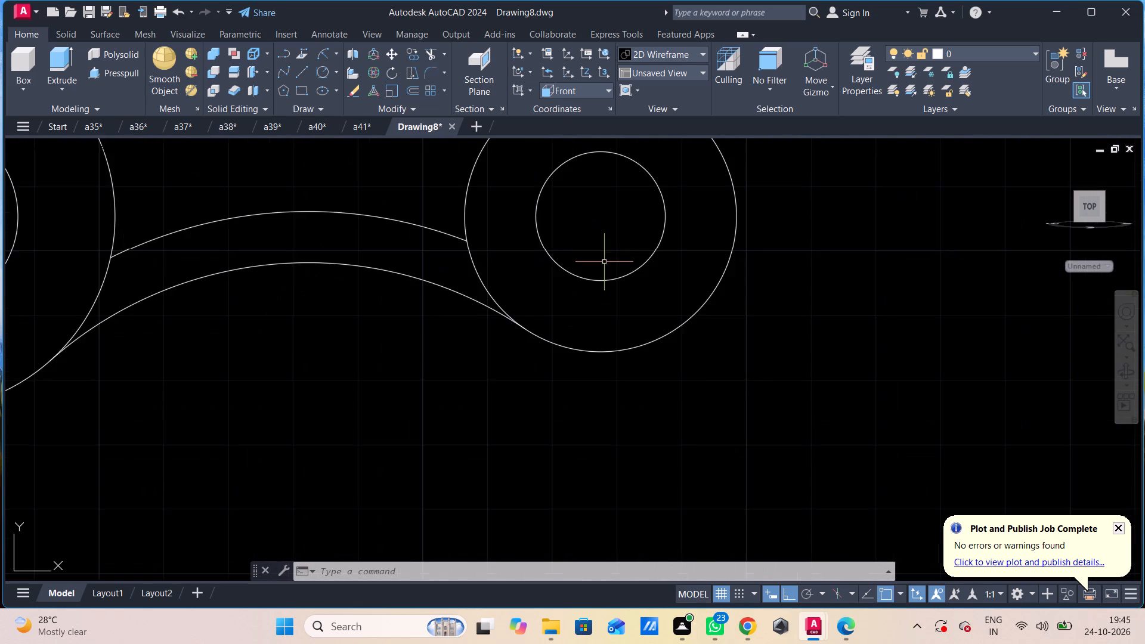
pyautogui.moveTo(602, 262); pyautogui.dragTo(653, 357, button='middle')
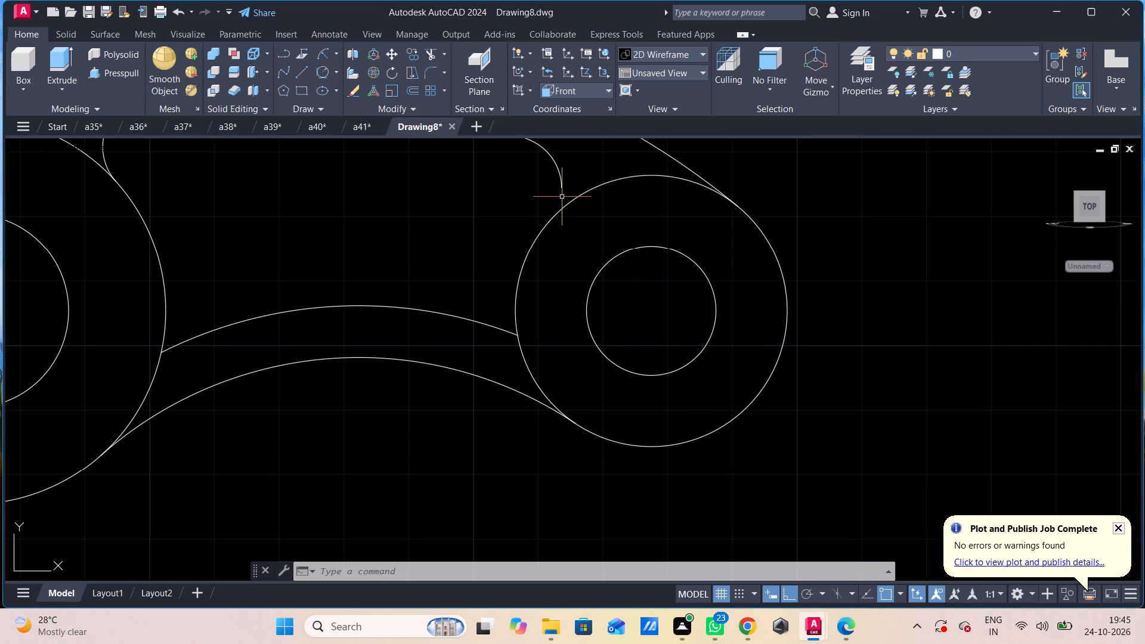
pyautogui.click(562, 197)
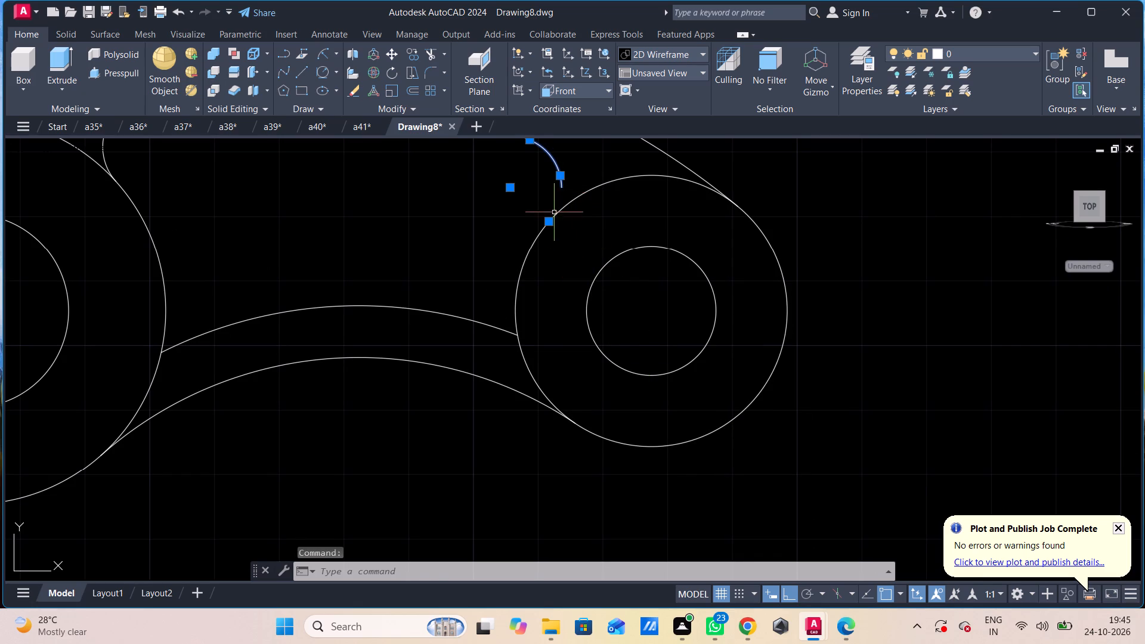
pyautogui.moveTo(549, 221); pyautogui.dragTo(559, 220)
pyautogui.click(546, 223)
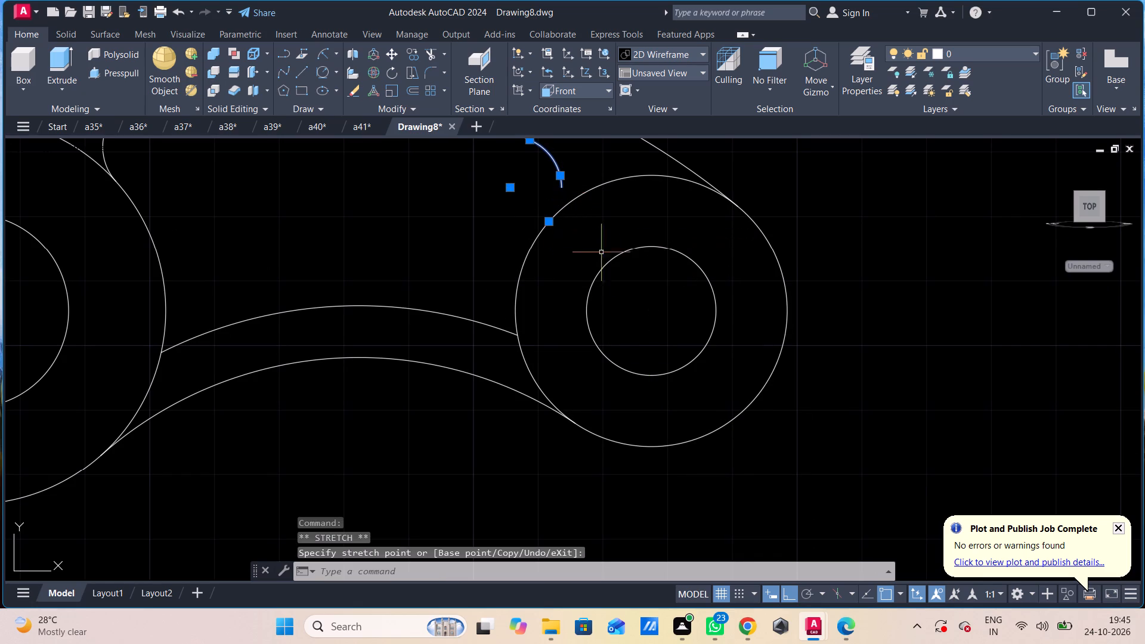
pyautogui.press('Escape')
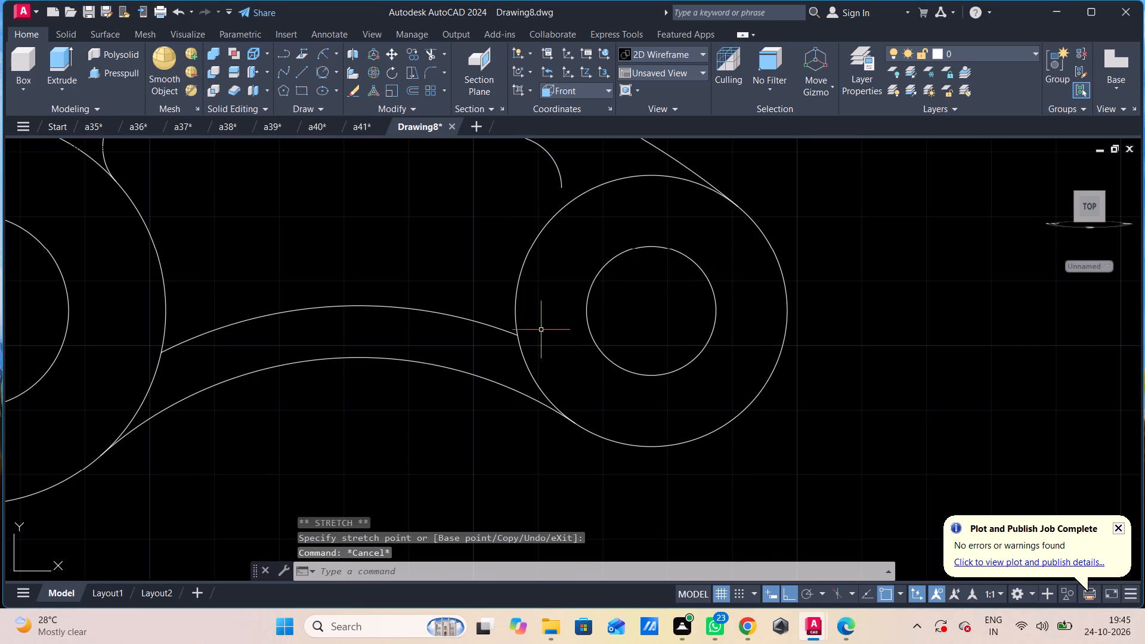
# Fillet the lower inner arc to the outer circles of the boss and the hub with radius 8.
pyautogui.press('space')
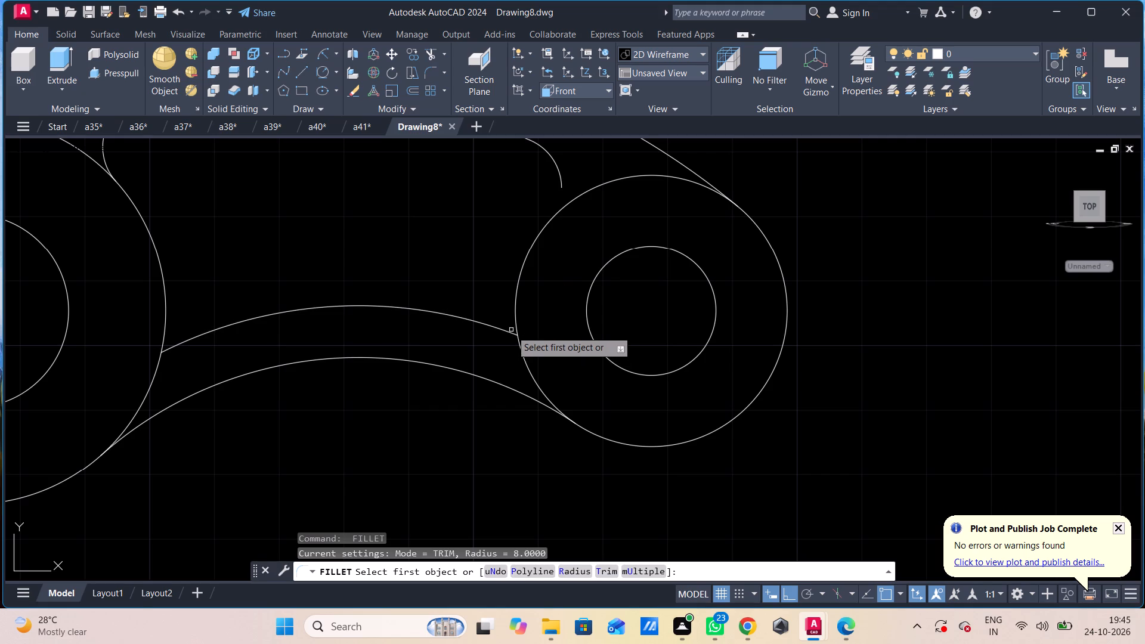
pyautogui.click(511, 333)
pyautogui.click(516, 311)
pyautogui.press('space')
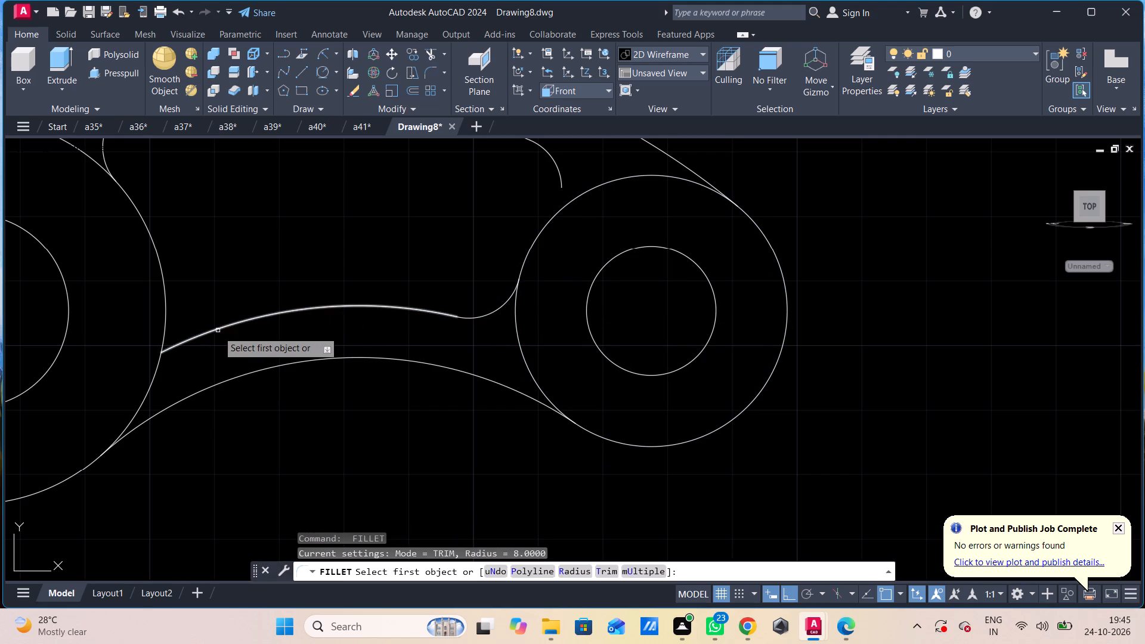
pyautogui.click(218, 331)
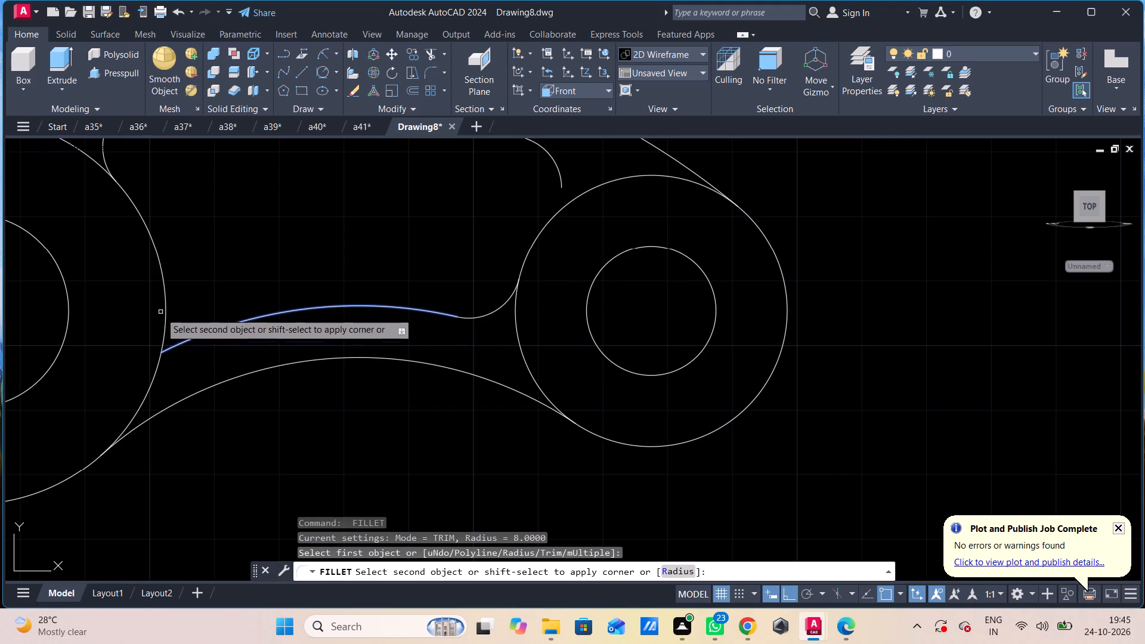
pyautogui.moveTo(163, 318); pyautogui.dragTo(171, 326)
pyautogui.scroll(-2, 252, 354)
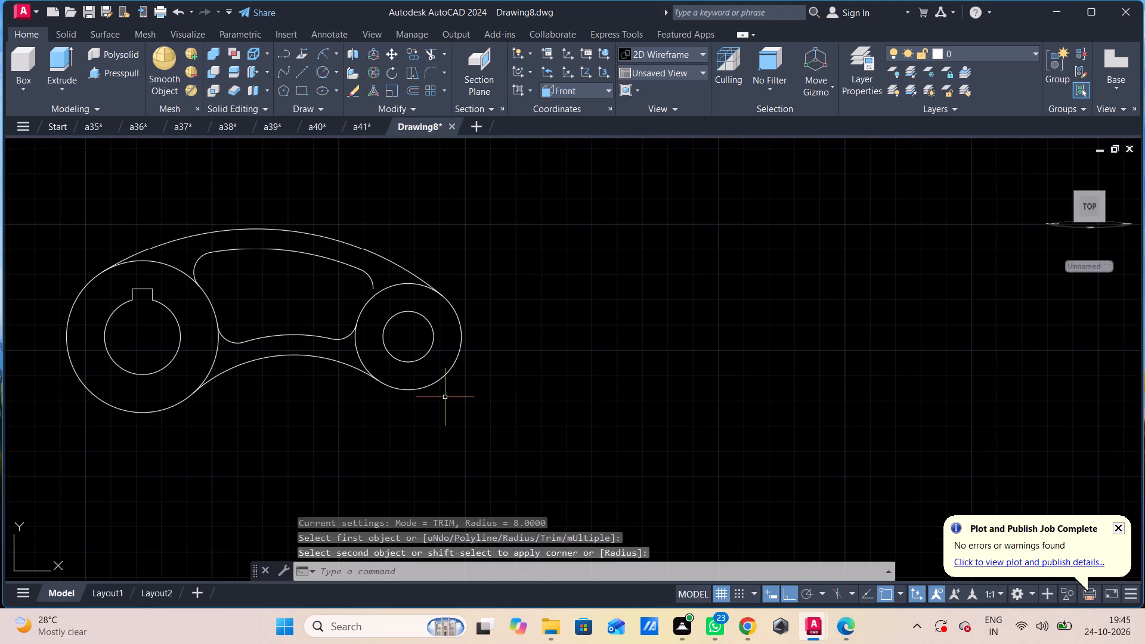
pyautogui.press('Escape')
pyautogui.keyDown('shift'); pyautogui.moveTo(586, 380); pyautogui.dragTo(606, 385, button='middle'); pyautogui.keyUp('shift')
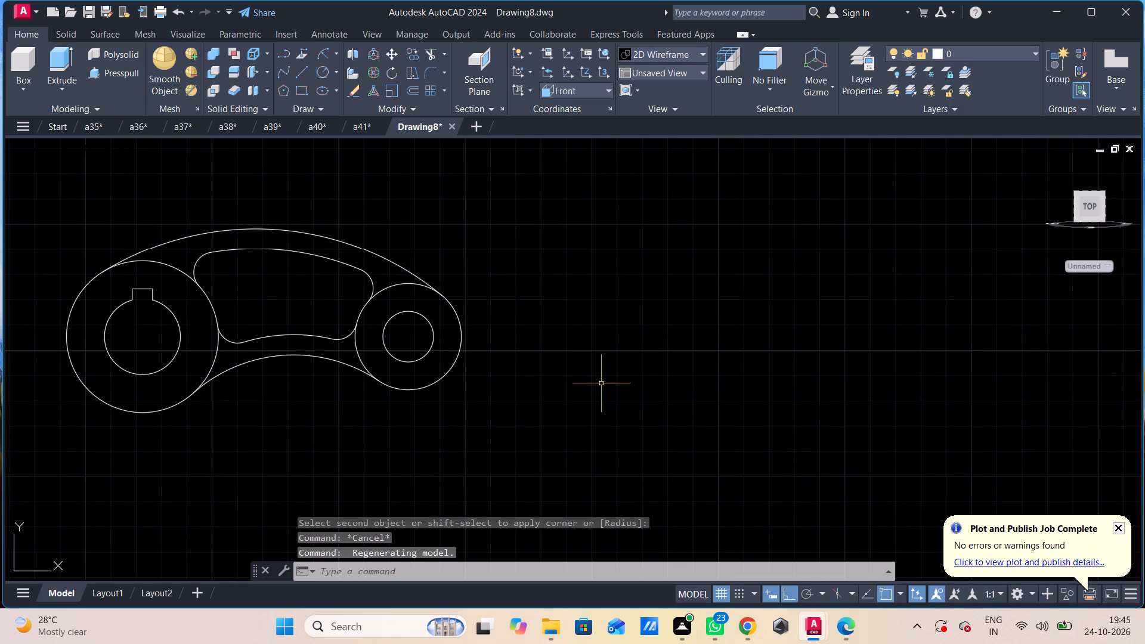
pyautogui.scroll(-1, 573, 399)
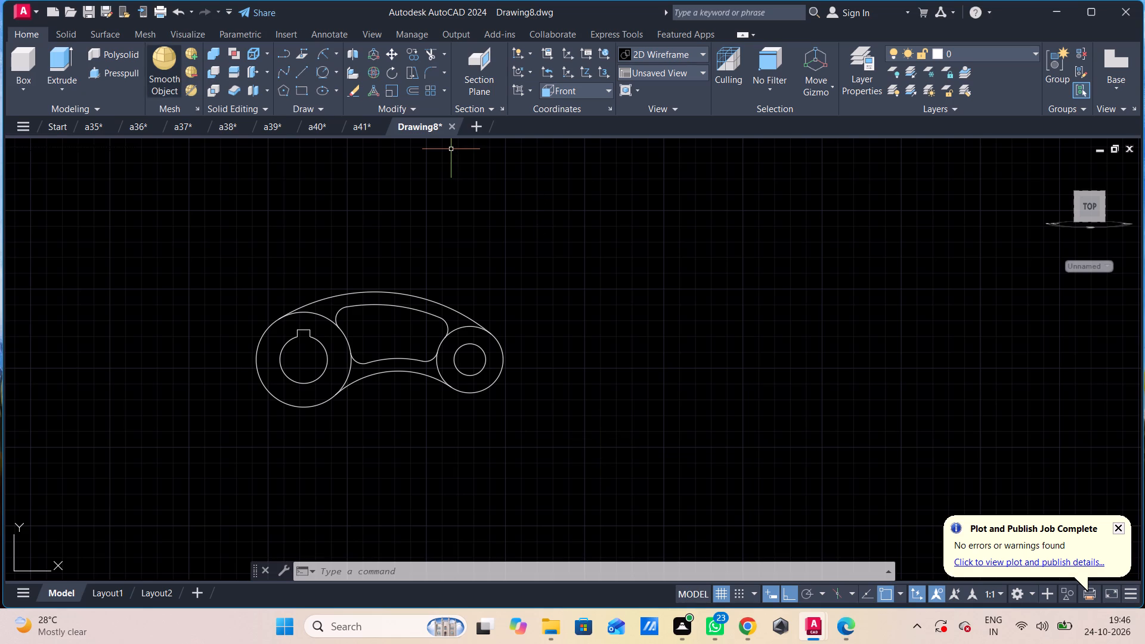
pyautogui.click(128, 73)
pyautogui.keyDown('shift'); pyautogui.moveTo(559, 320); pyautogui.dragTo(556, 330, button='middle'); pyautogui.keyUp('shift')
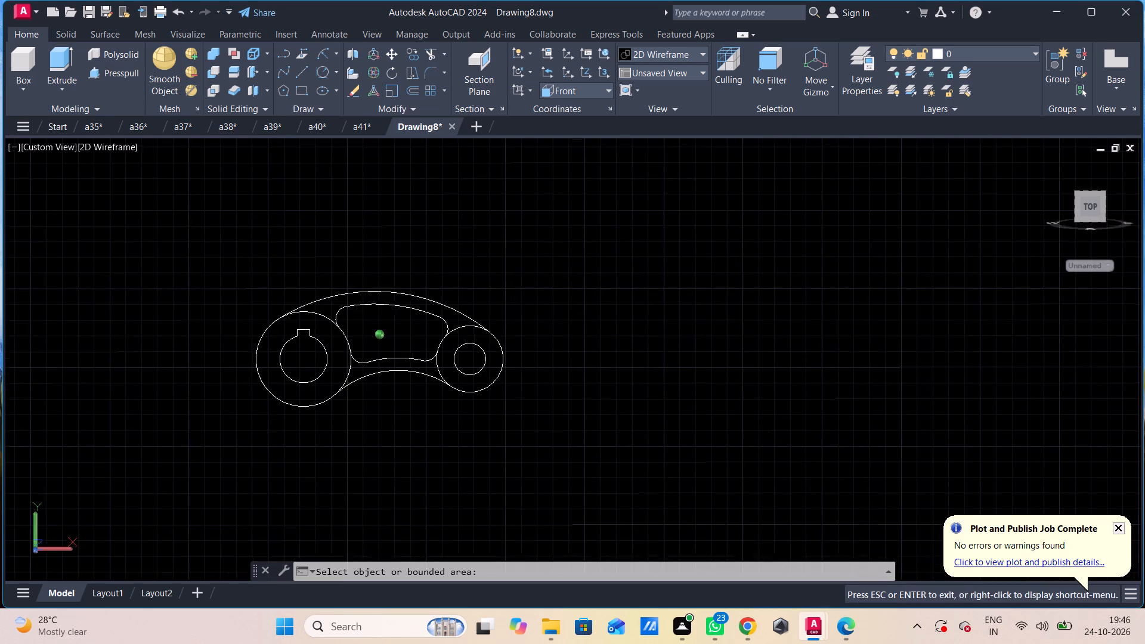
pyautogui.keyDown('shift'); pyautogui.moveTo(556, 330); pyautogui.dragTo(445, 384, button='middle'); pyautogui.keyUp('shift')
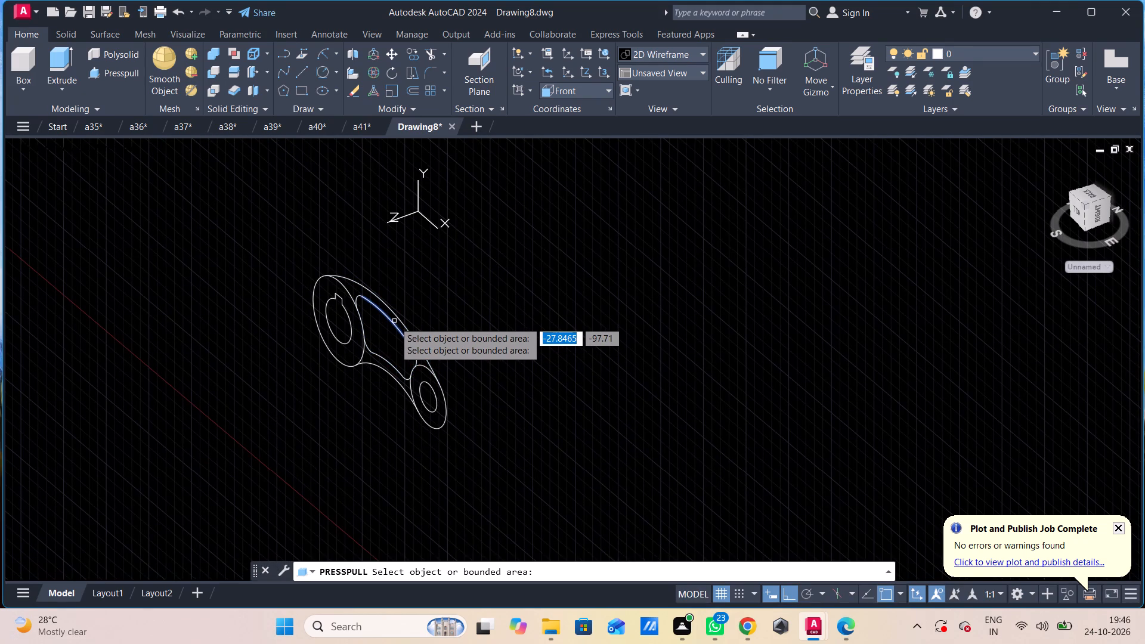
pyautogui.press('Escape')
# Select all the lever's profile curves and join them.
pyautogui.keyDown('shift'); pyautogui.moveTo(429, 348); pyautogui.dragTo(481, 327, button='middle'); pyautogui.keyUp('shift')
pyautogui.moveTo(568, 314); pyautogui.dragTo(567, 348)
pyautogui.click(224, 405)
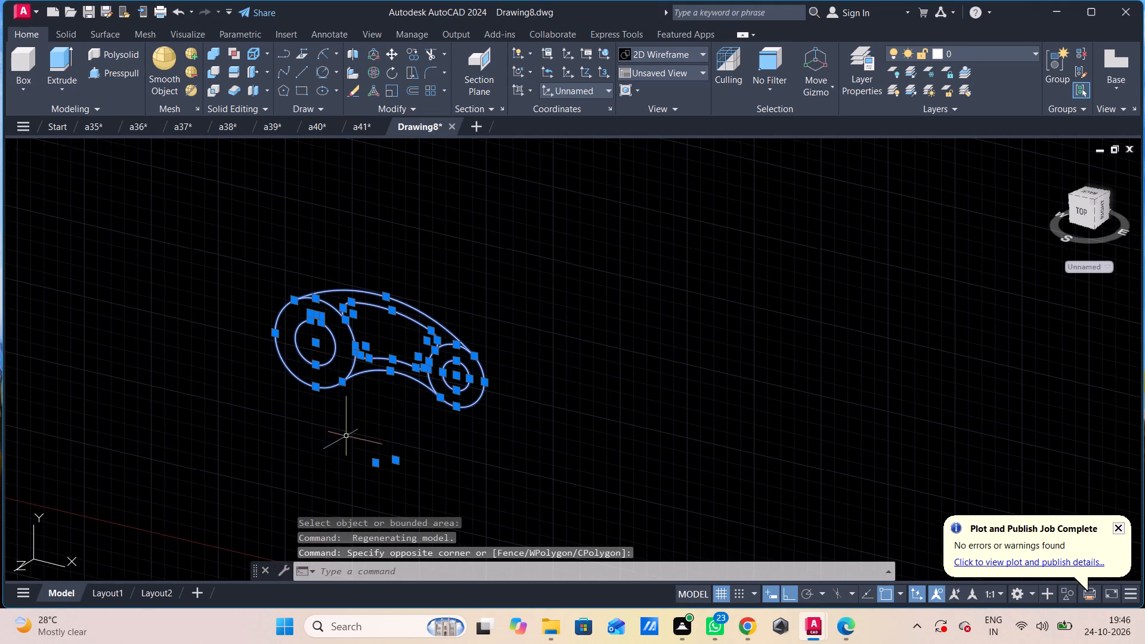
pyautogui.press('j')
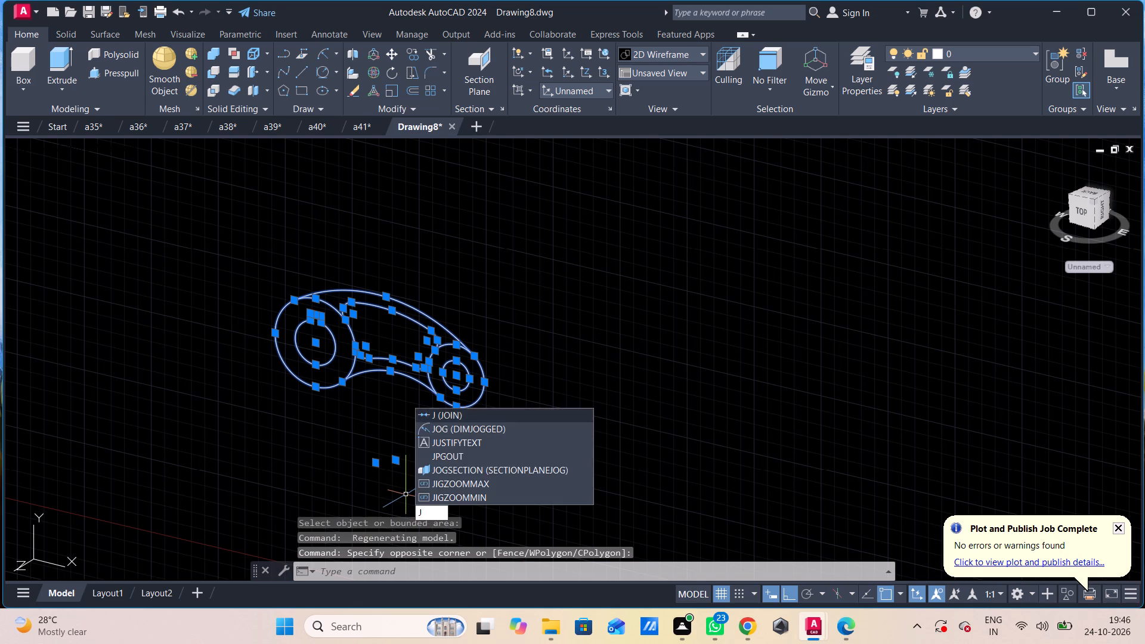
pyautogui.click(462, 416)
# Presspull the upper and lower arm regions between the hub and the boss to a height of 10.
pyautogui.click(112, 76)
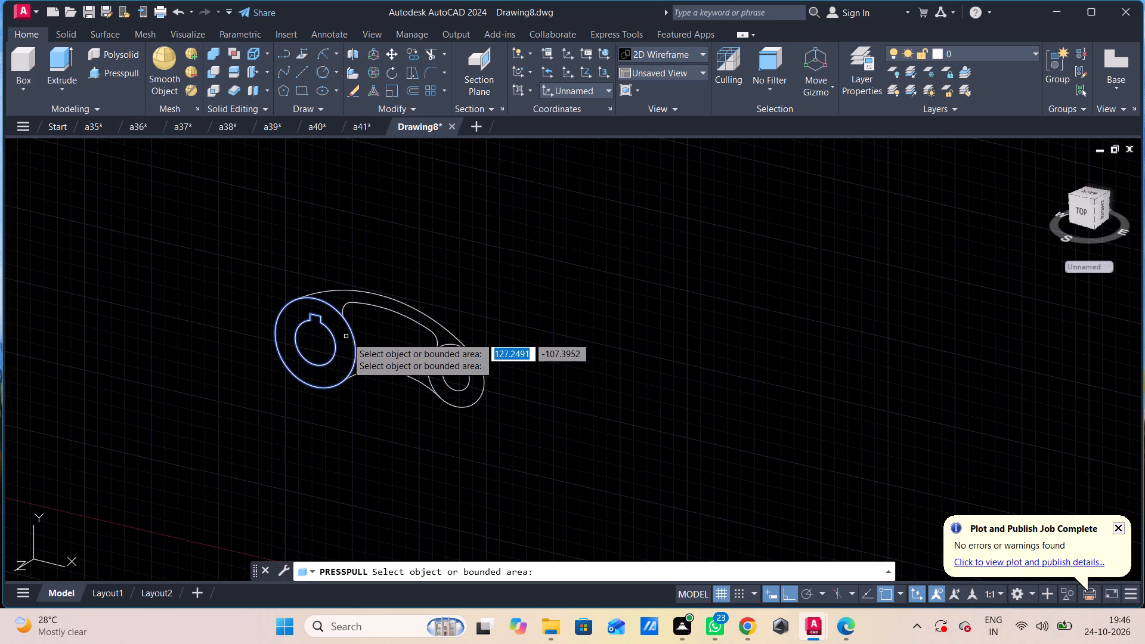
pyautogui.click(380, 302)
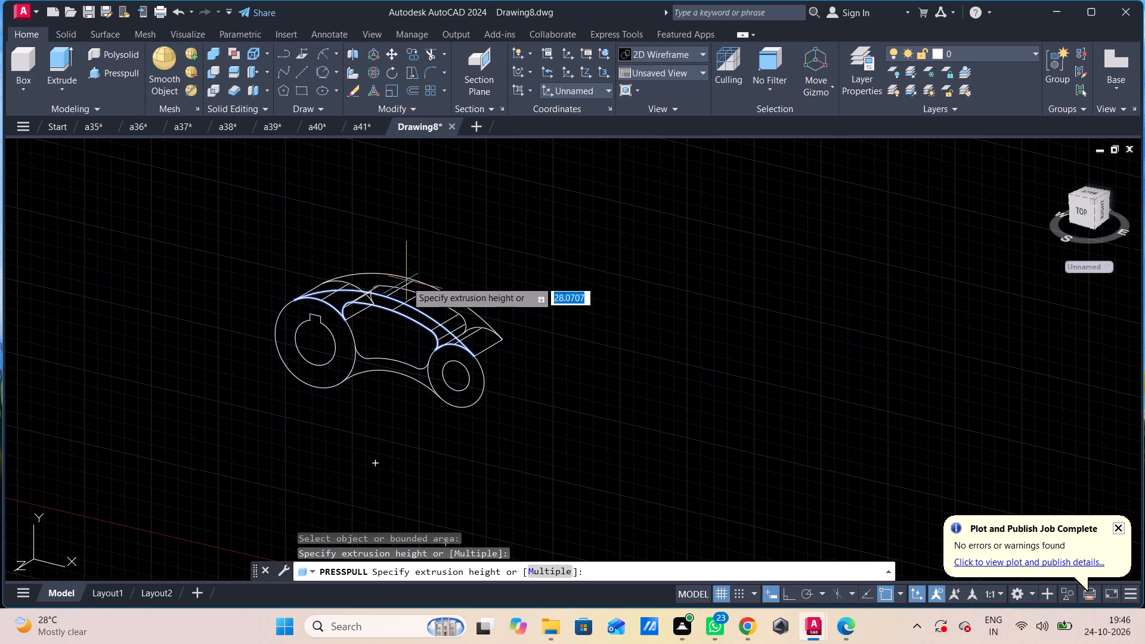
pyautogui.press('1')
pyautogui.press('0')
pyautogui.press('Return')
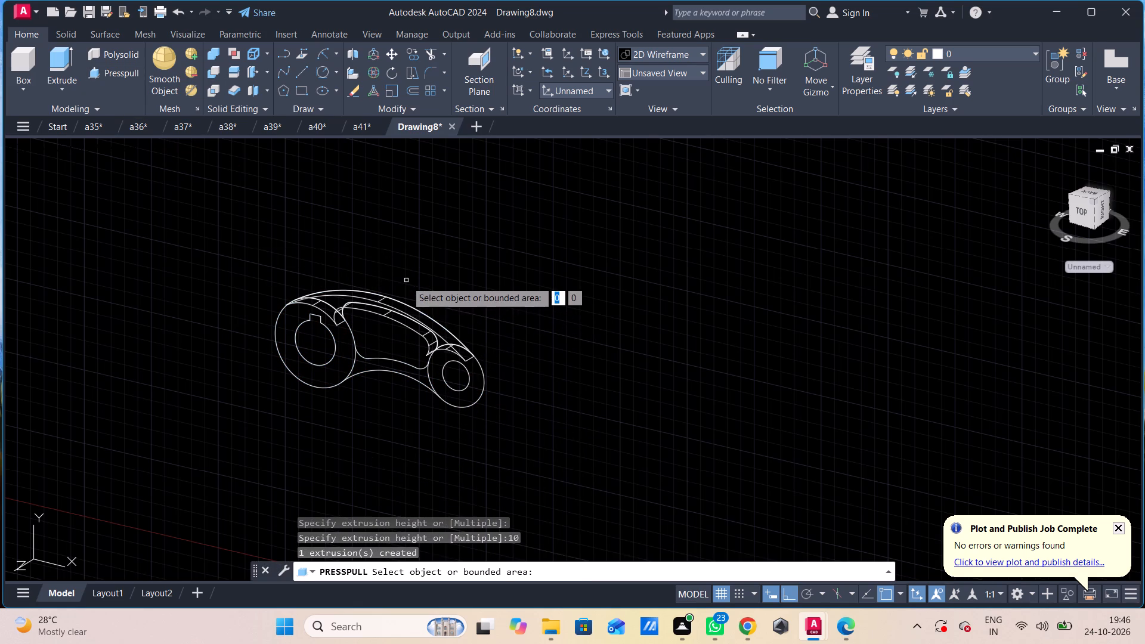
pyautogui.click(386, 367)
pyautogui.press('1')
pyautogui.press('0')
pyautogui.press('Return')
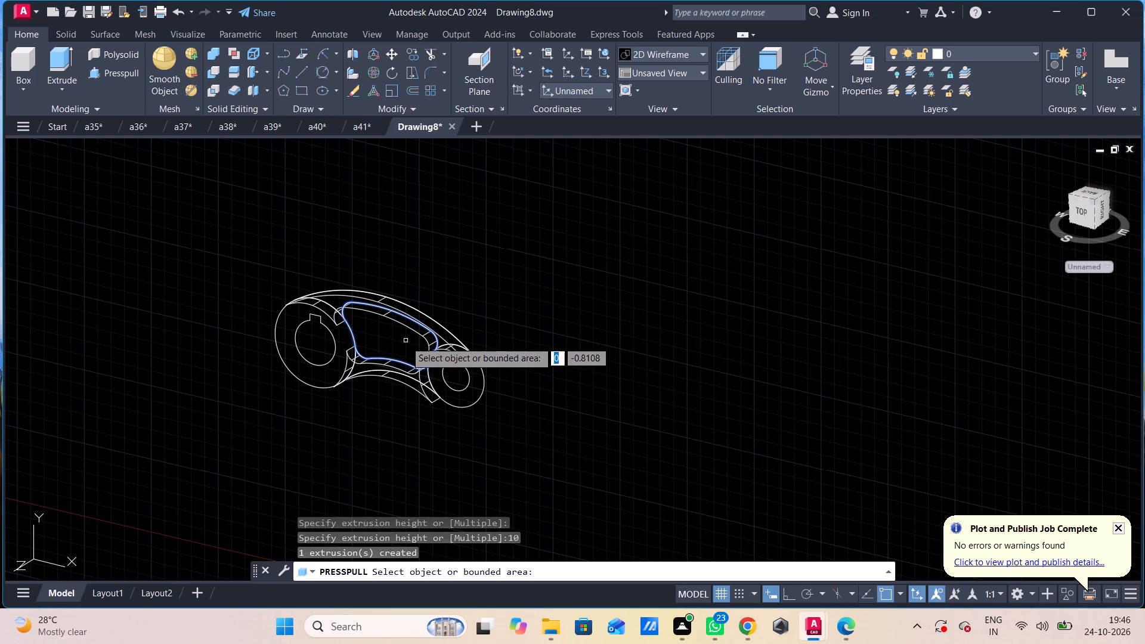
# Presspull the boss ring and the keyed hub ring to a height of 12, leaving their bores open.
pyautogui.click(435, 387)
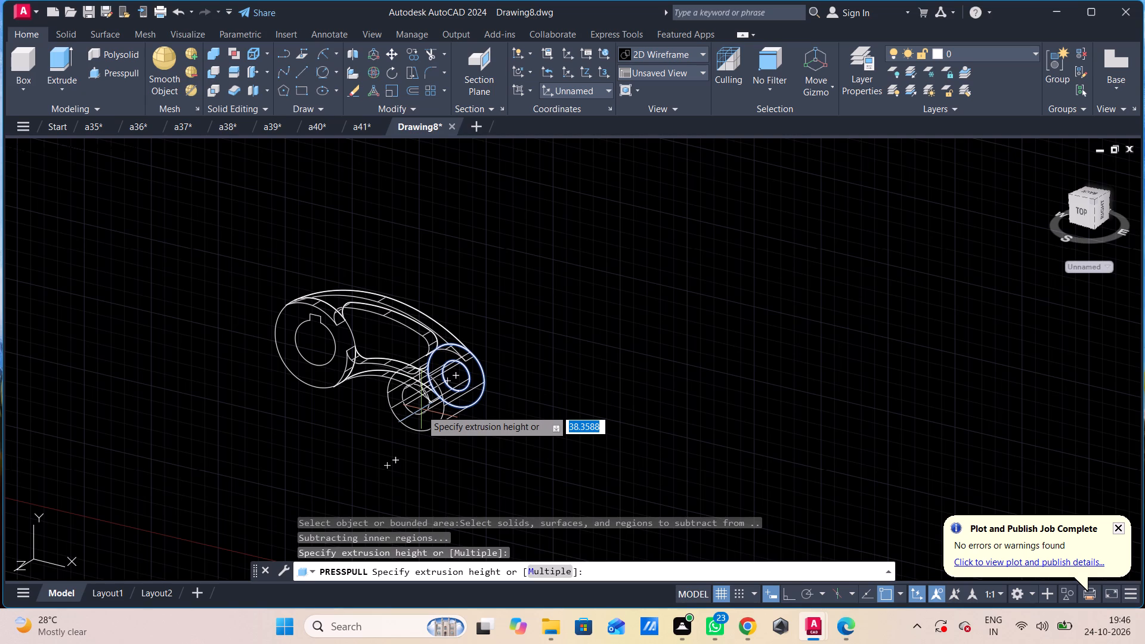
pyautogui.write('12')
pyautogui.press('Return')
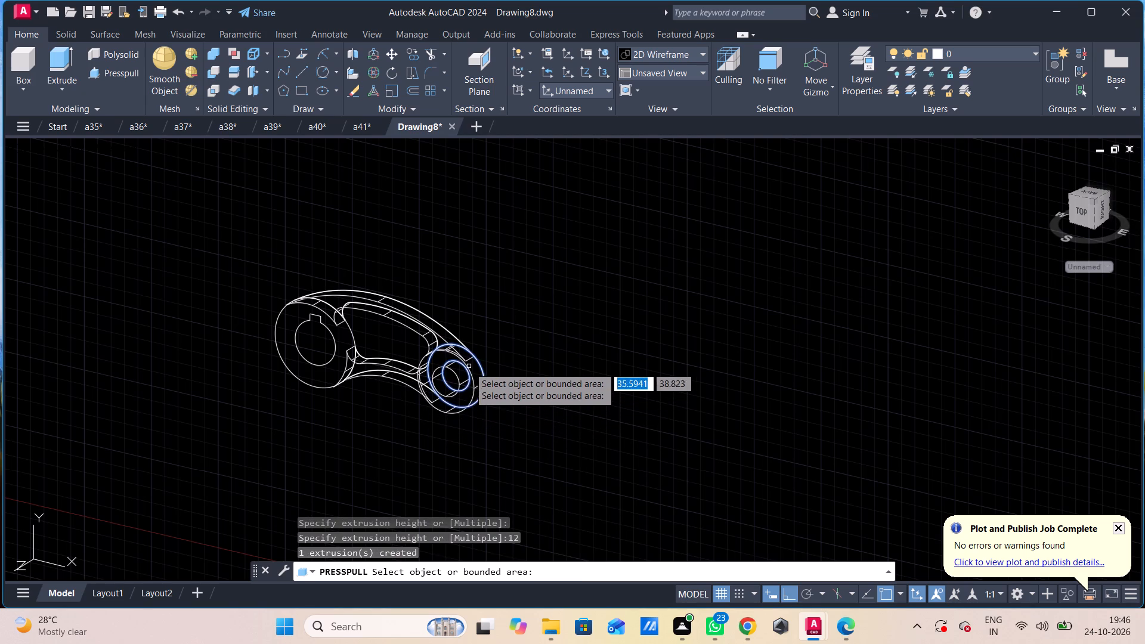
pyautogui.click(345, 323)
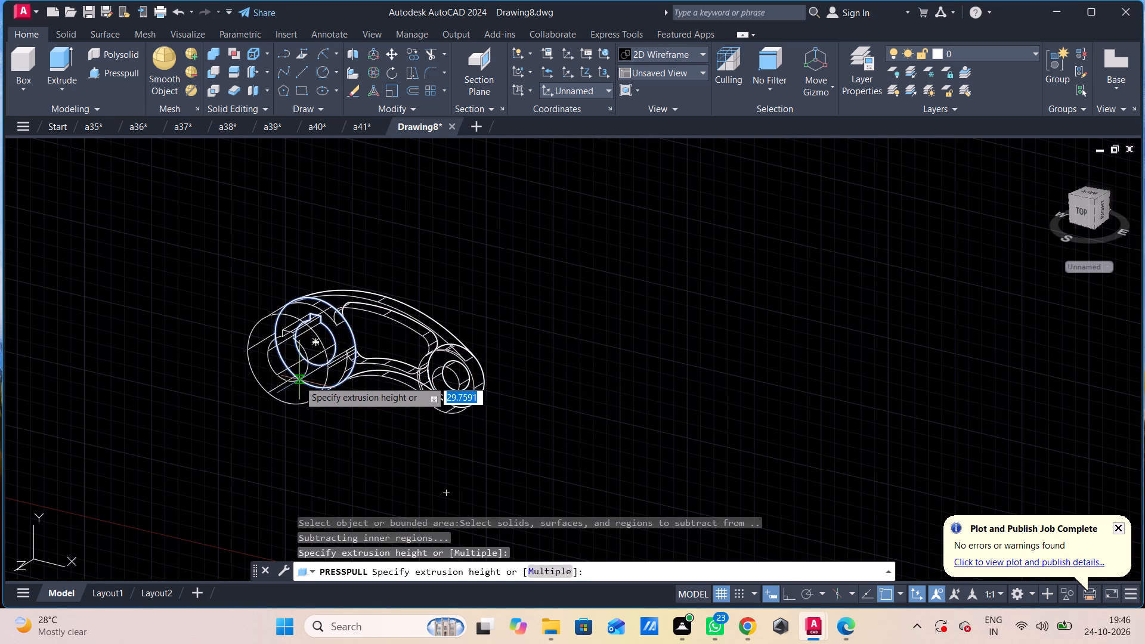
pyautogui.press('1')
pyautogui.press('2')
pyautogui.press('Return')
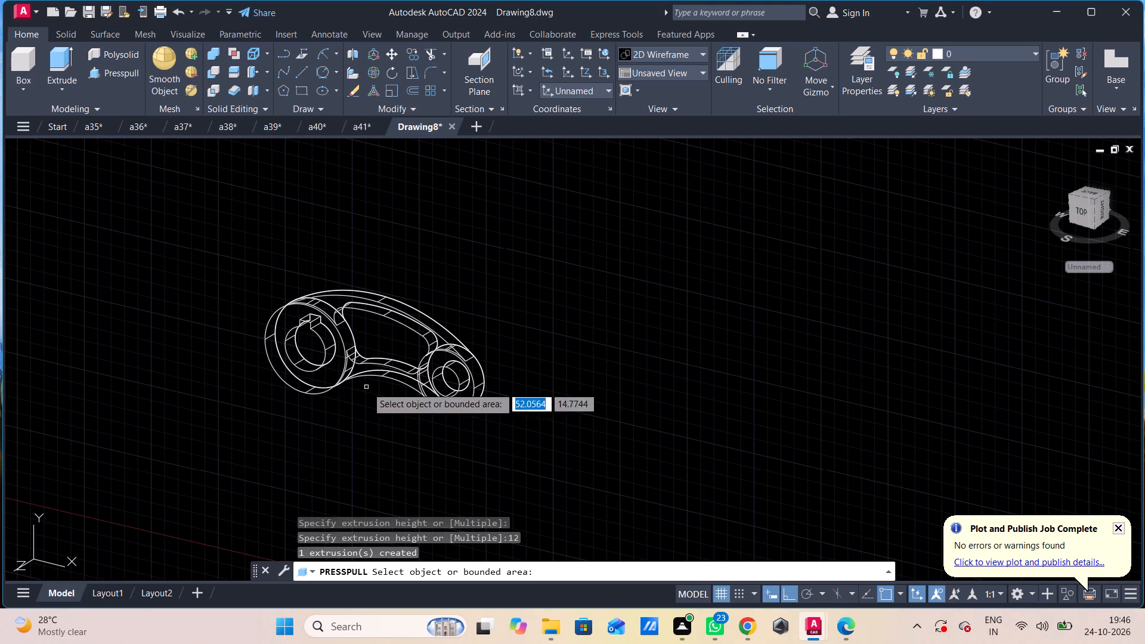
pyautogui.keyDown('shift'); pyautogui.moveTo(386, 380); pyautogui.dragTo(258, 407, button='middle'); pyautogui.keyUp('shift')
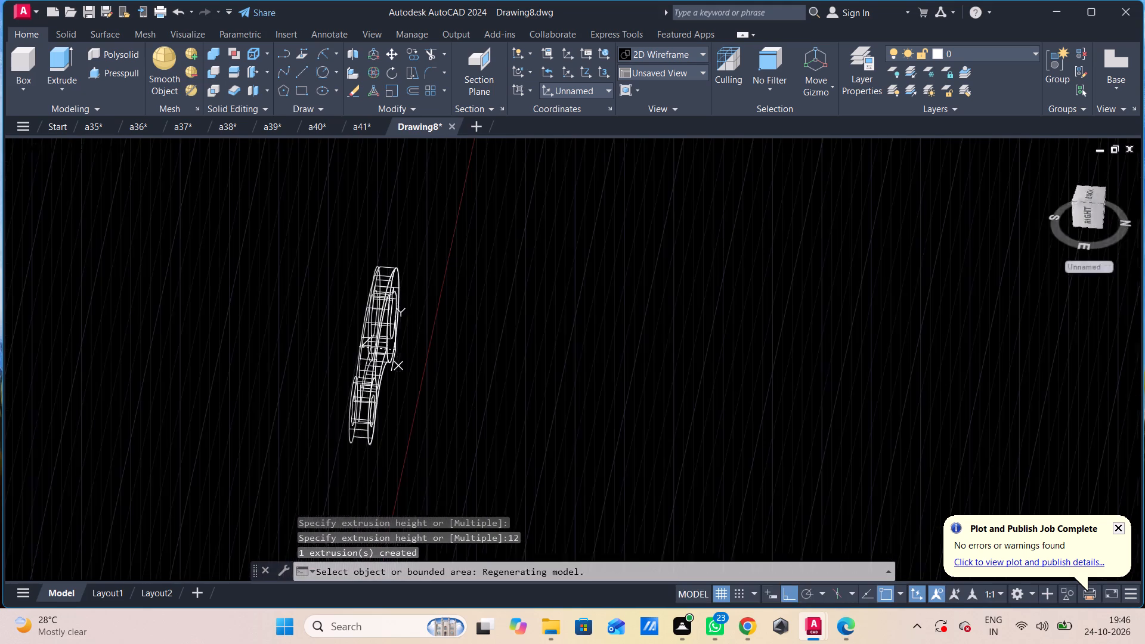
pyautogui.keyDown('shift'); pyautogui.middleClick(258, 407); pyautogui.keyUp('shift')
pyautogui.keyDown('shift'); pyautogui.moveTo(280, 413); pyautogui.dragTo(276, 414, button='middle'); pyautogui.keyUp('shift')
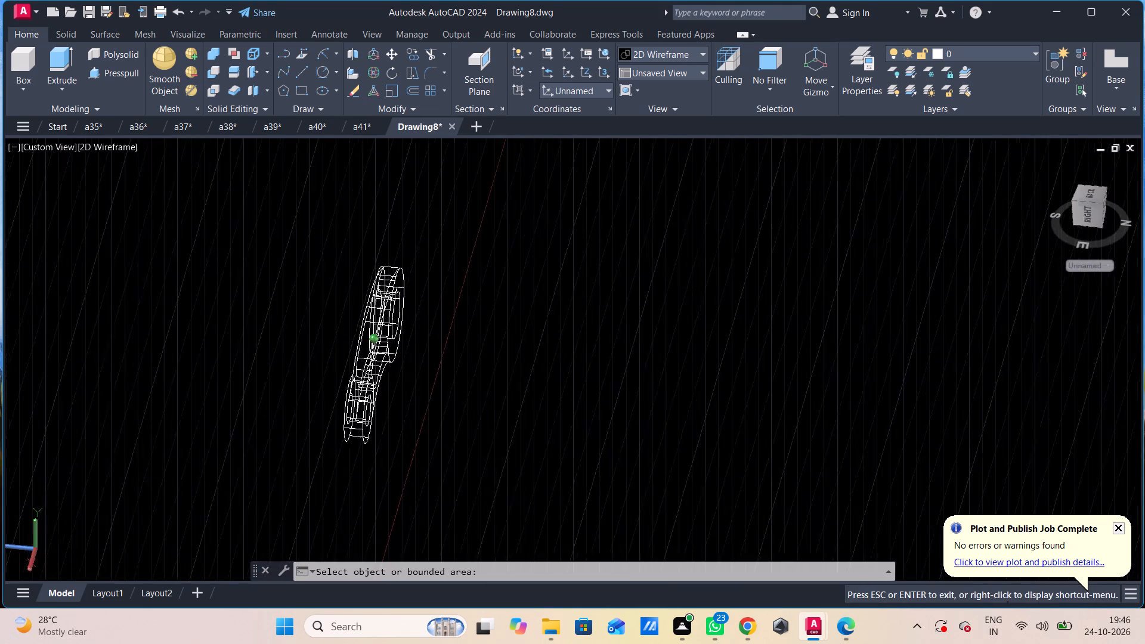
pyautogui.keyDown('shift'); pyautogui.moveTo(276, 414); pyautogui.dragTo(243, 413, button='middle'); pyautogui.keyUp('shift')
pyautogui.press('Escape')
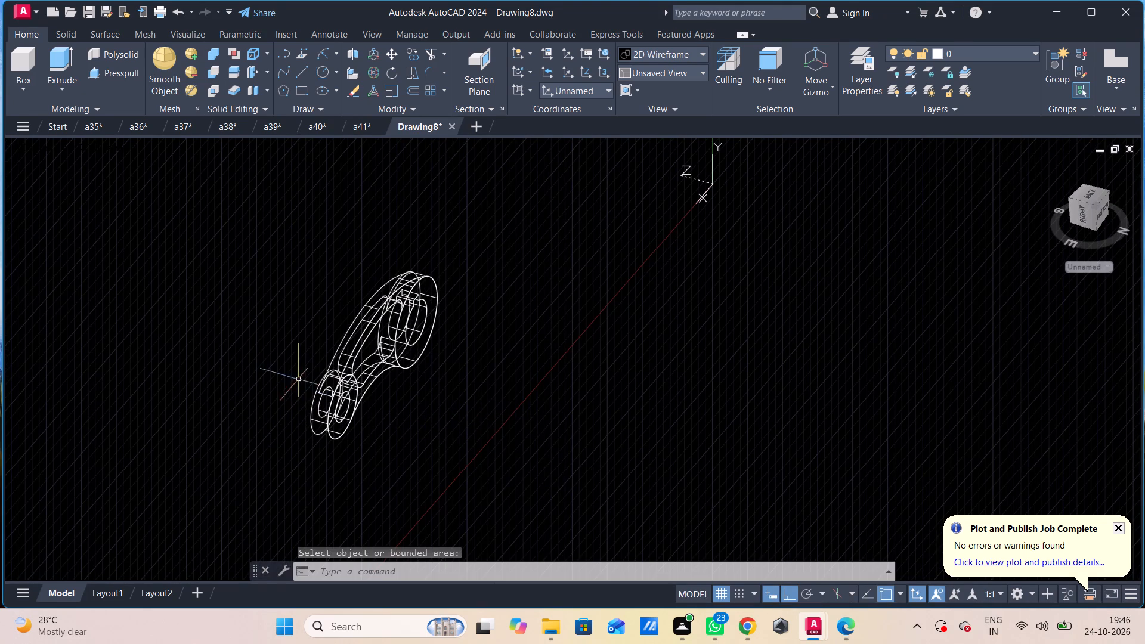
# Change the visual style of the model view to Shades of Gray.
pyautogui.click(52, 148)
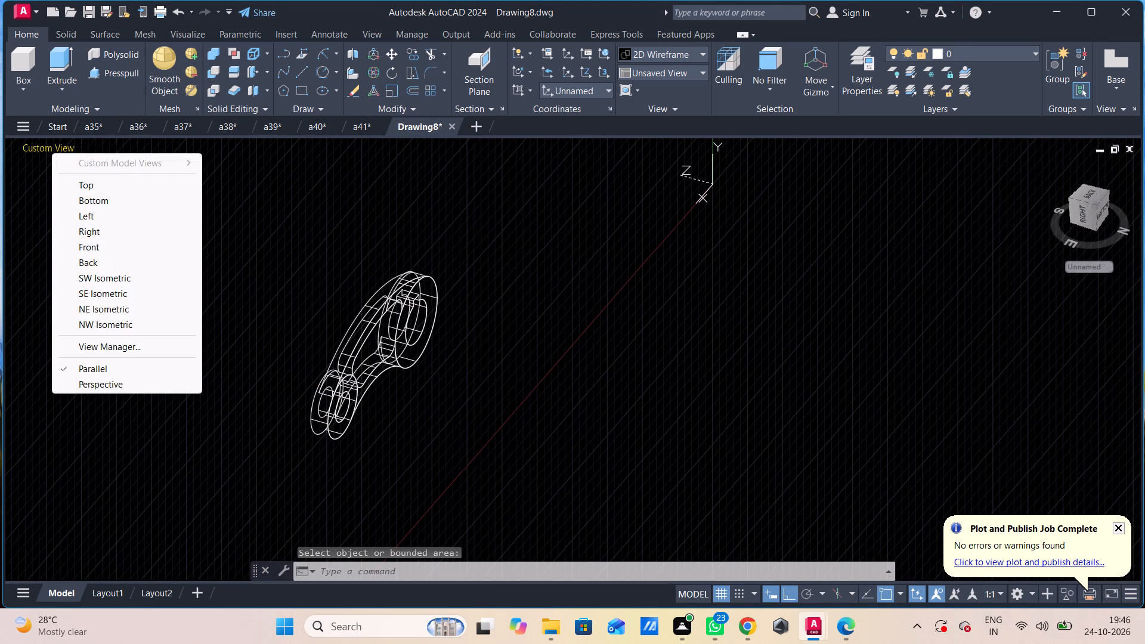
pyautogui.click(258, 277)
pyautogui.click(78, 166)
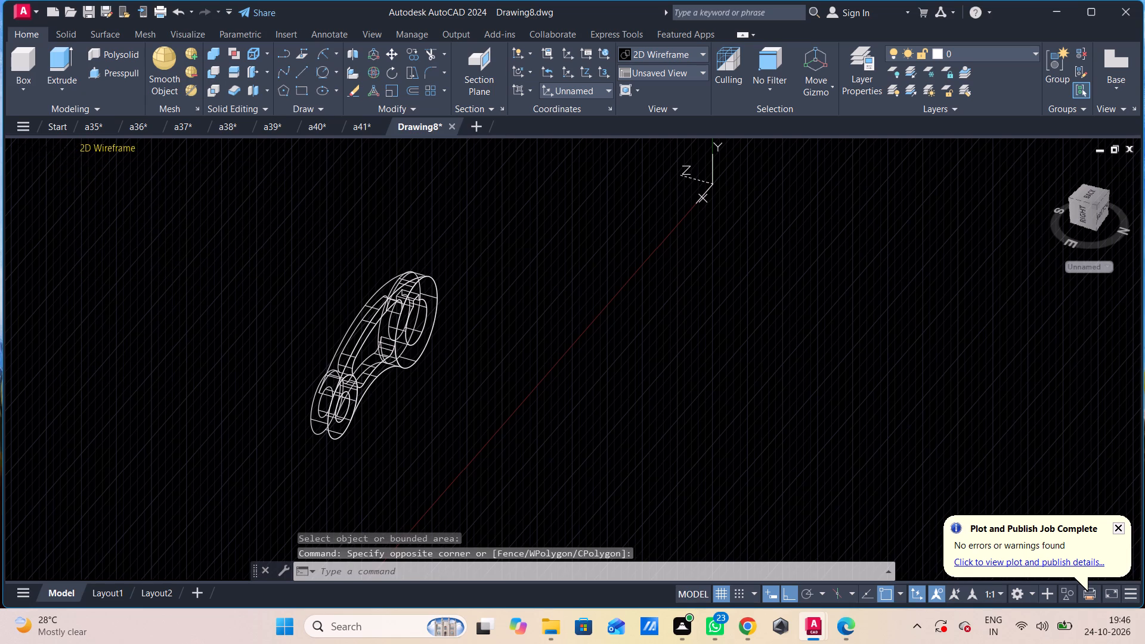
pyautogui.click(88, 143)
pyautogui.click(104, 148)
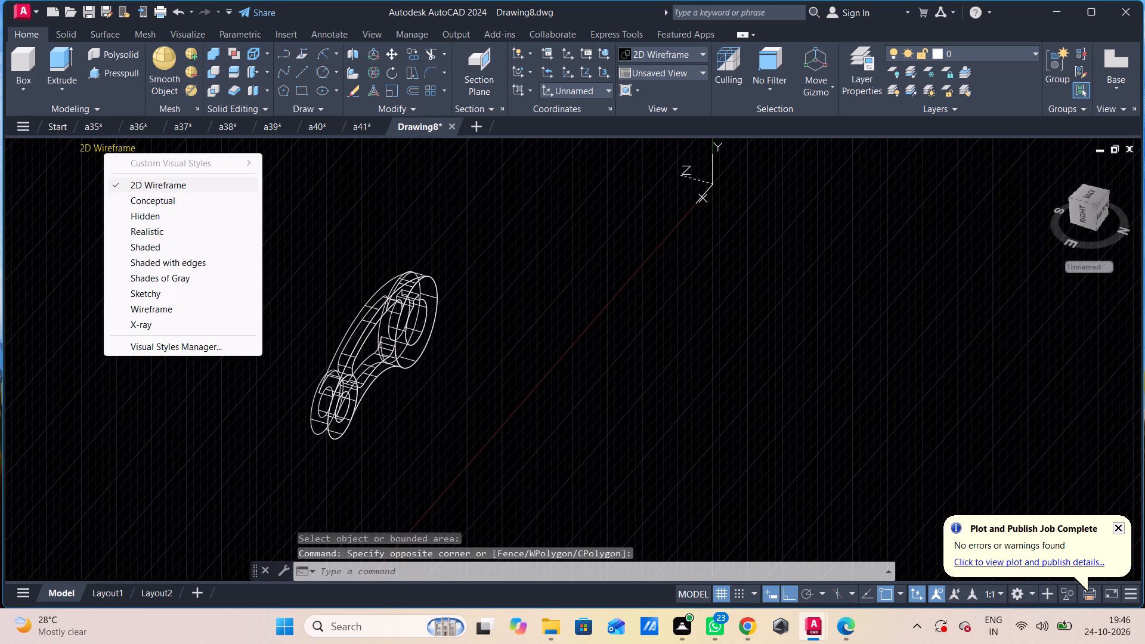
pyautogui.click(157, 278)
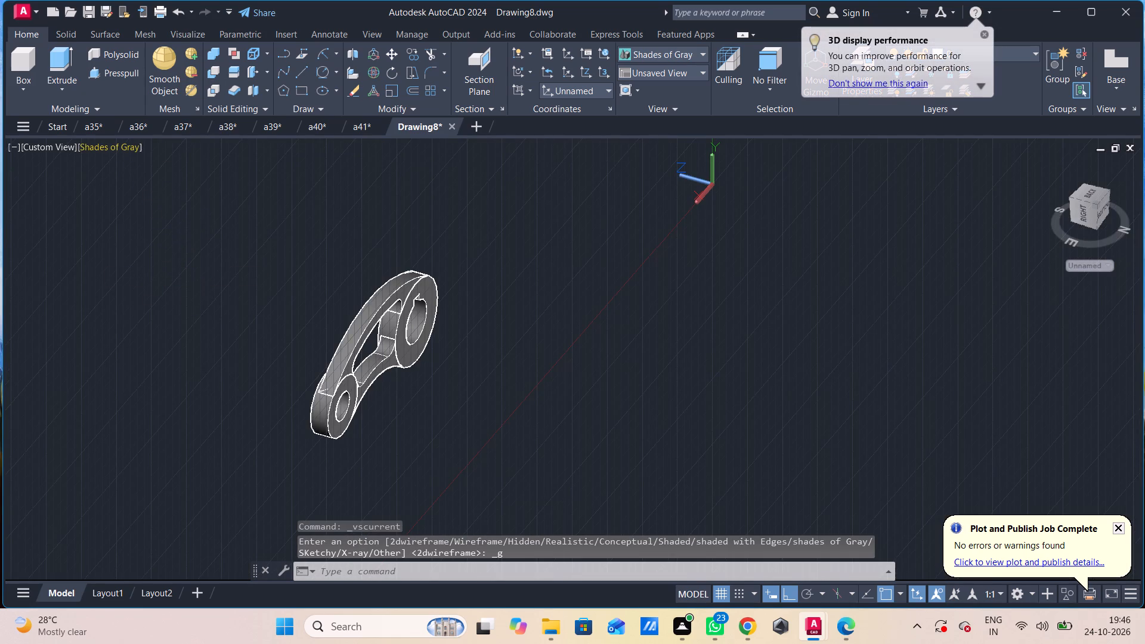
# Presspull the ring faces of the boss and the keyed hub that lie flush with the arms outward by 2.
pyautogui.click(113, 69)
pyautogui.scroll(3, 369, 421)
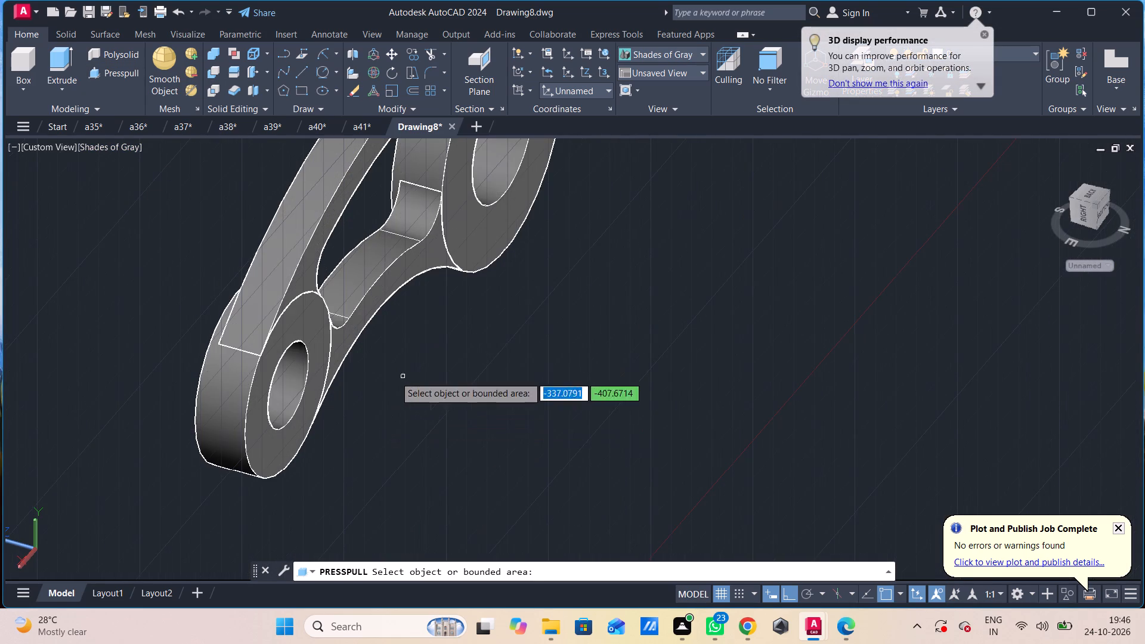
pyautogui.click(304, 316)
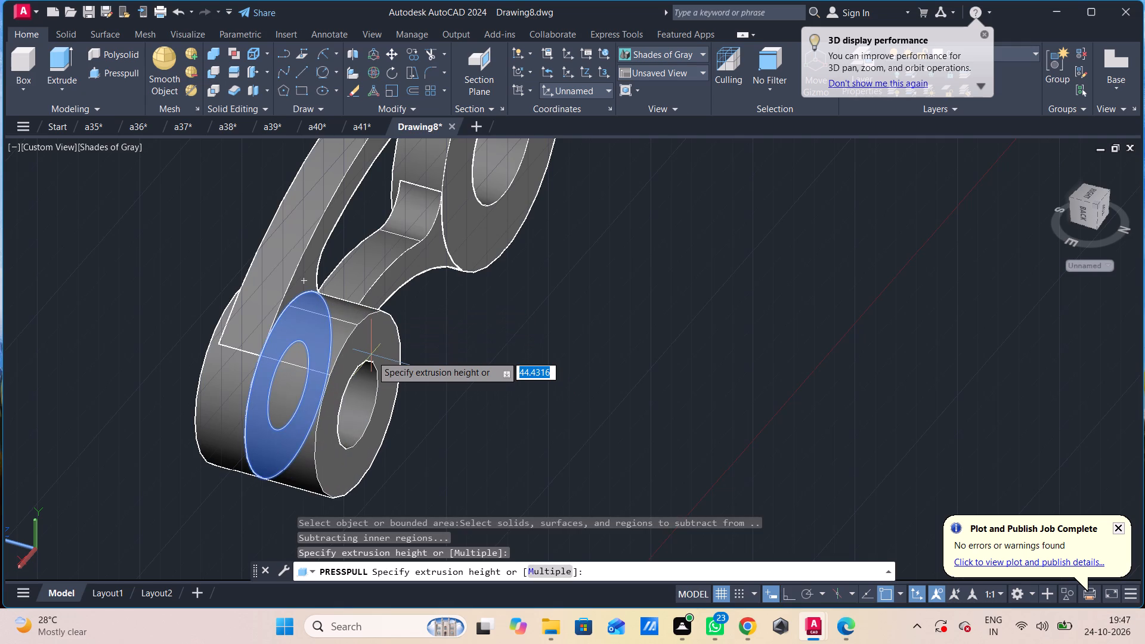
pyautogui.press('2')
pyautogui.press('Return')
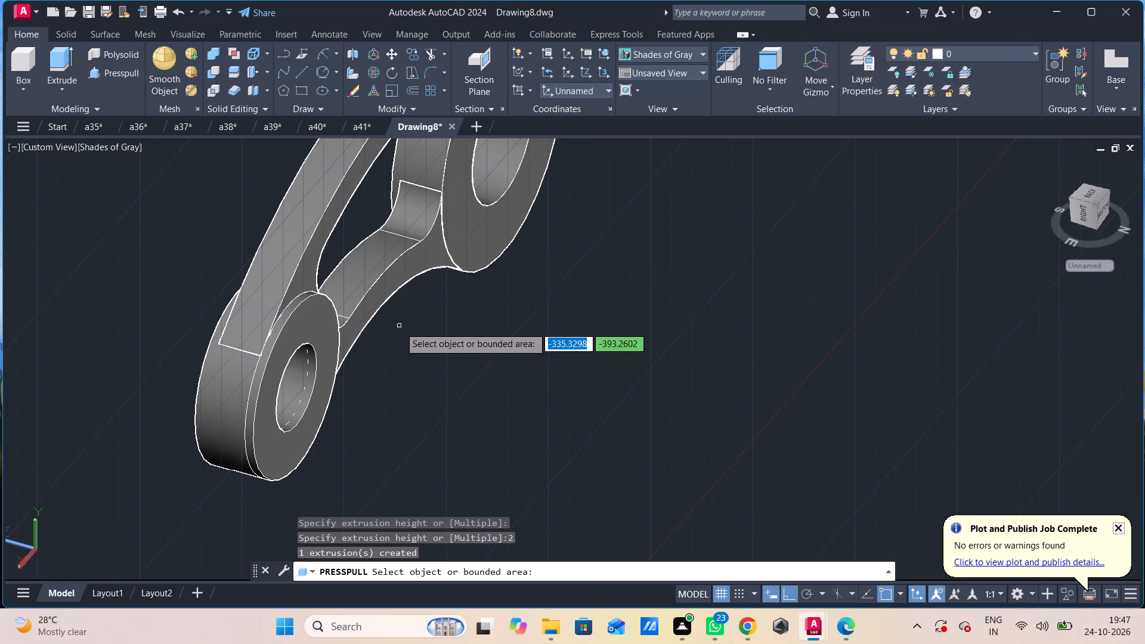
pyautogui.moveTo(401, 327); pyautogui.dragTo(383, 432, button='middle')
pyautogui.click(438, 305)
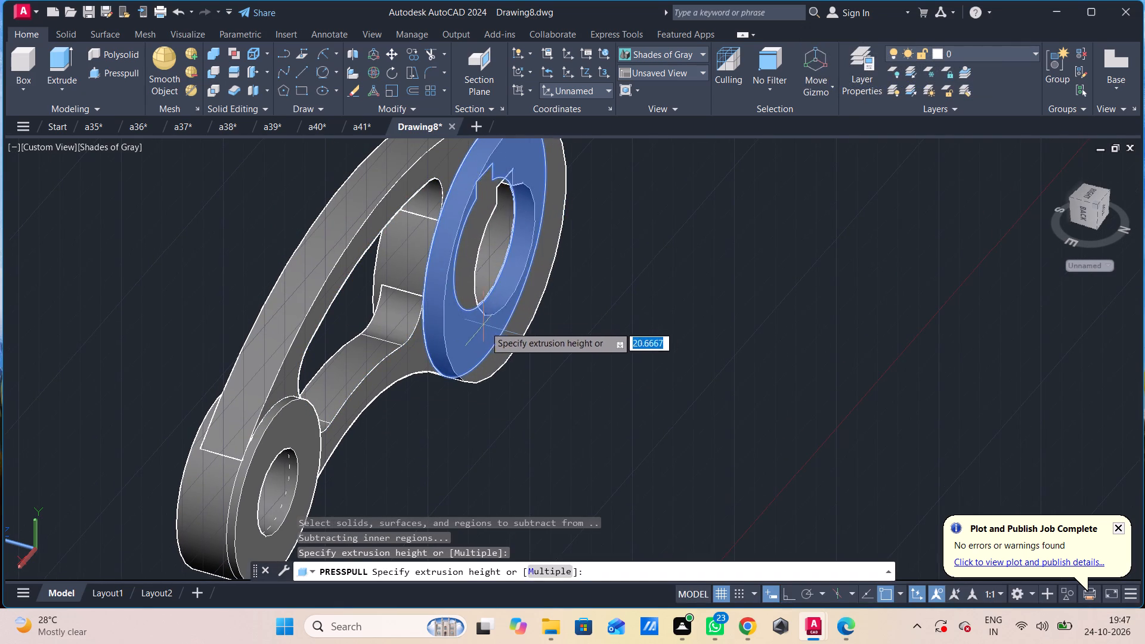
pyautogui.press('2')
pyautogui.press('Return')
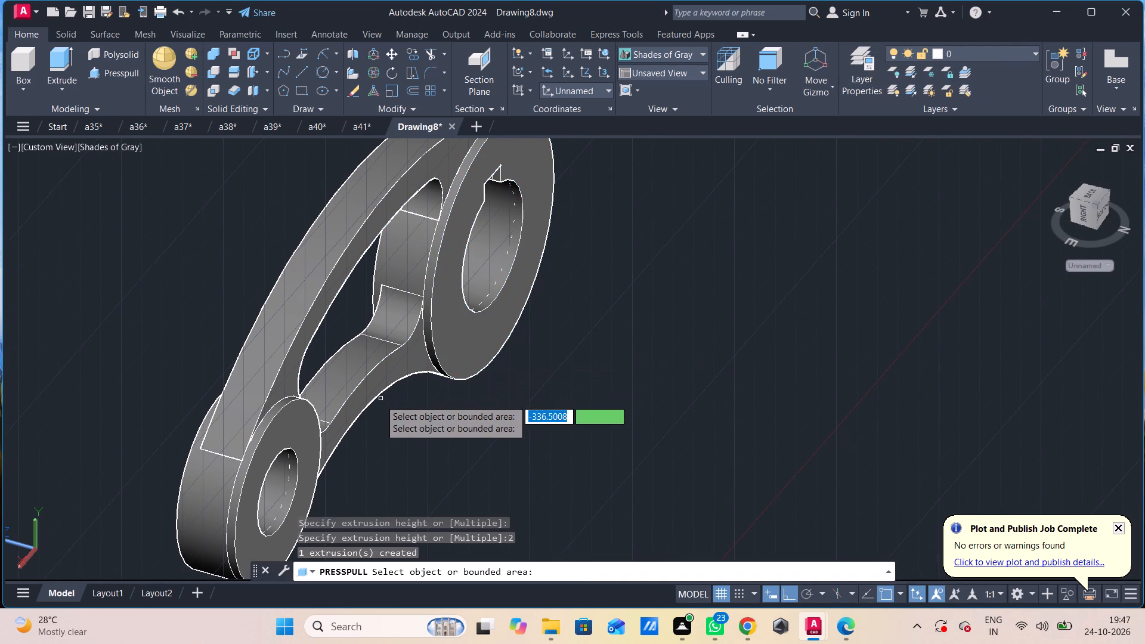
pyautogui.keyDown('shift'); pyautogui.moveTo(379, 397); pyautogui.dragTo(439, 397, button='middle'); pyautogui.keyUp('shift')
pyautogui.scroll(-1, 439, 397)
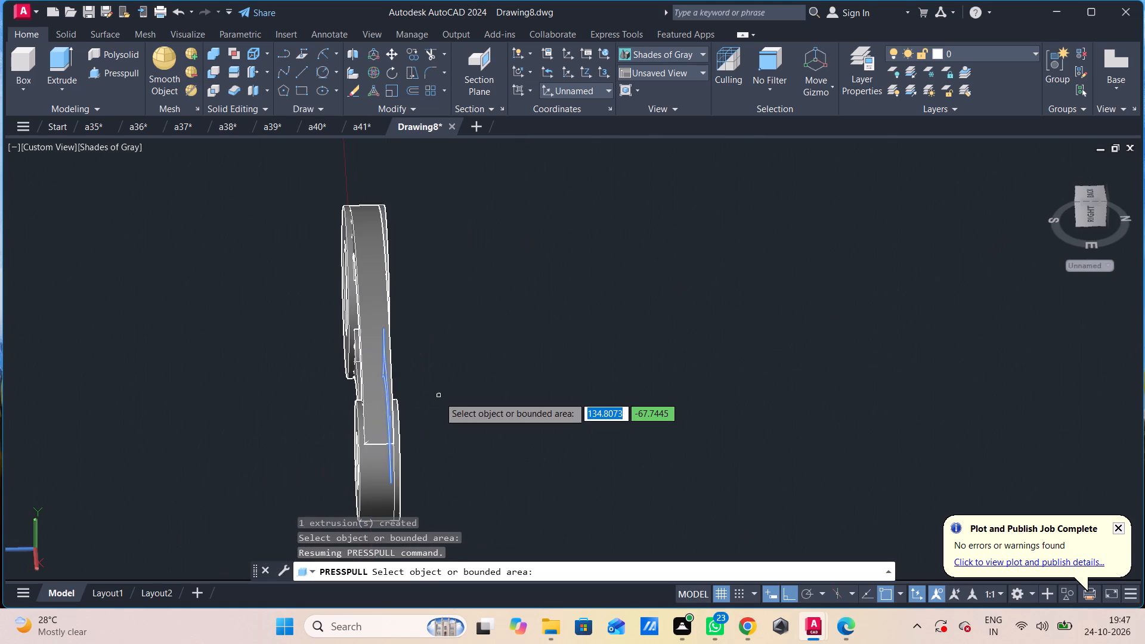
pyautogui.press('Escape')
# Unite all the solids of the lever, including the arms, keyed hub and boss, into a single solid with Union.
pyautogui.keyDown('shift'); pyautogui.moveTo(442, 392); pyautogui.dragTo(540, 355, button='middle'); pyautogui.keyUp('shift')
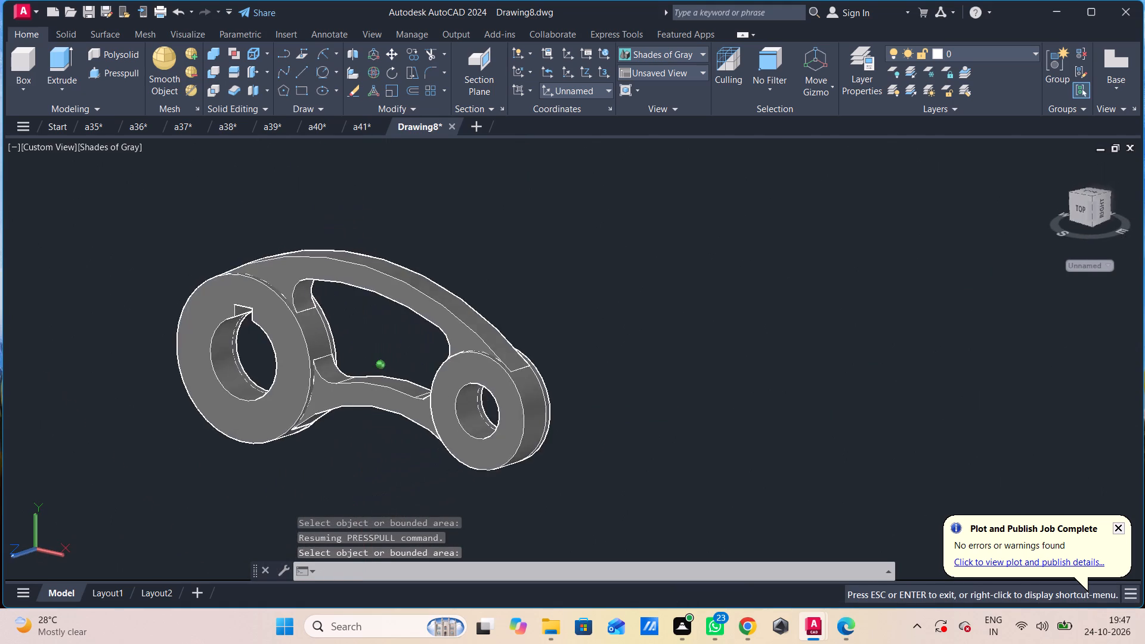
pyautogui.keyDown('shift'); pyautogui.moveTo(540, 355); pyautogui.dragTo(590, 364, button='middle'); pyautogui.keyUp('shift')
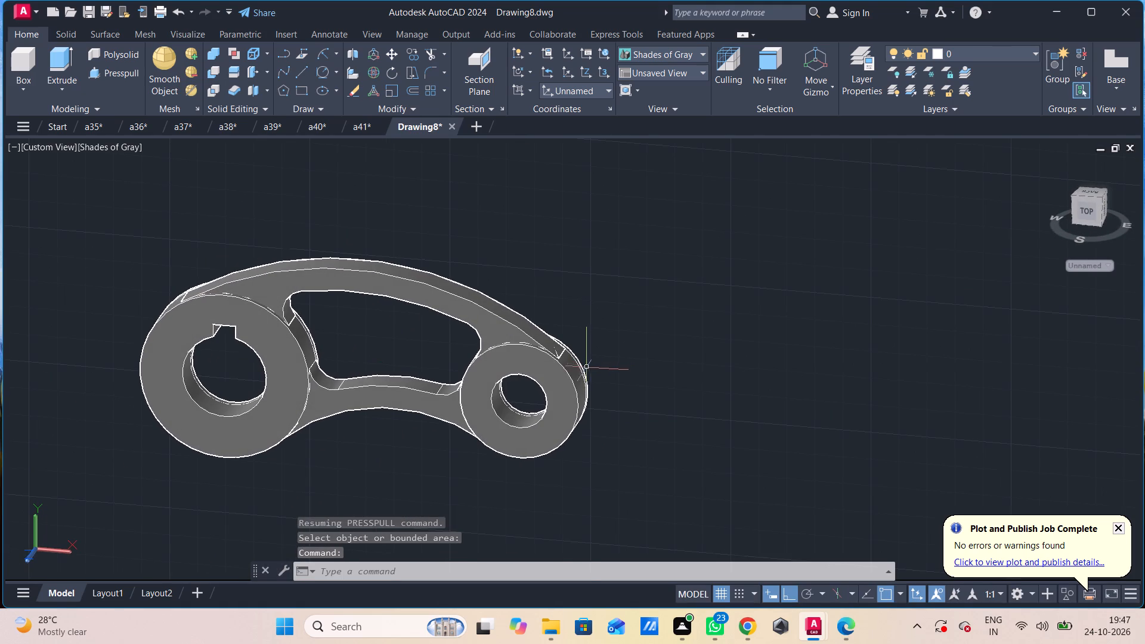
pyautogui.scroll(-1, 584, 376)
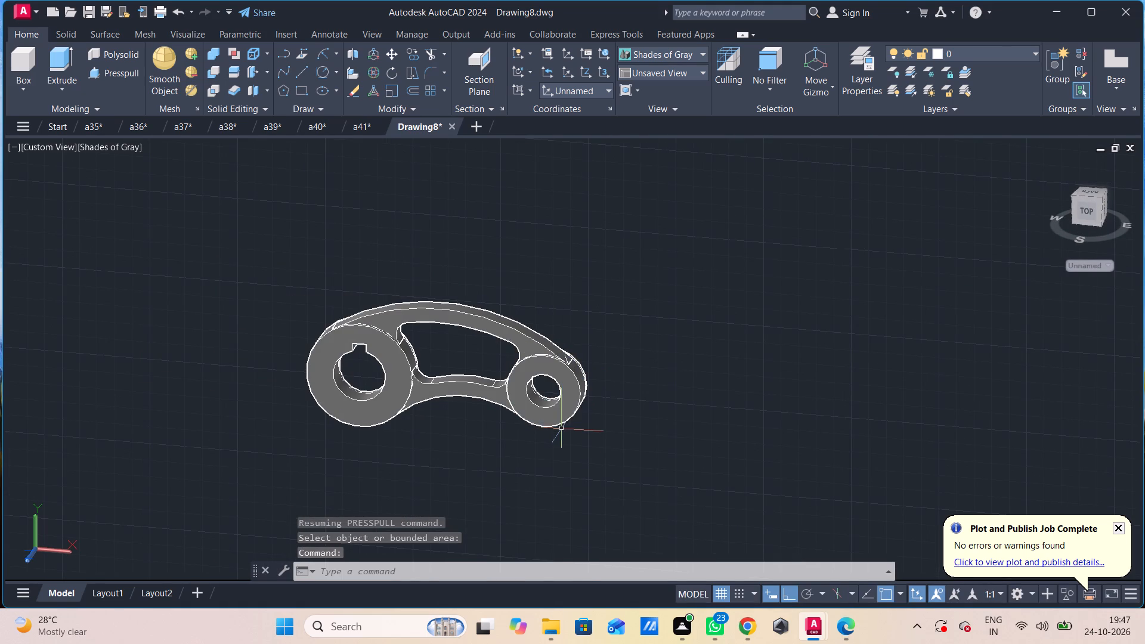
pyautogui.moveTo(568, 429); pyautogui.dragTo(550, 387, button='middle')
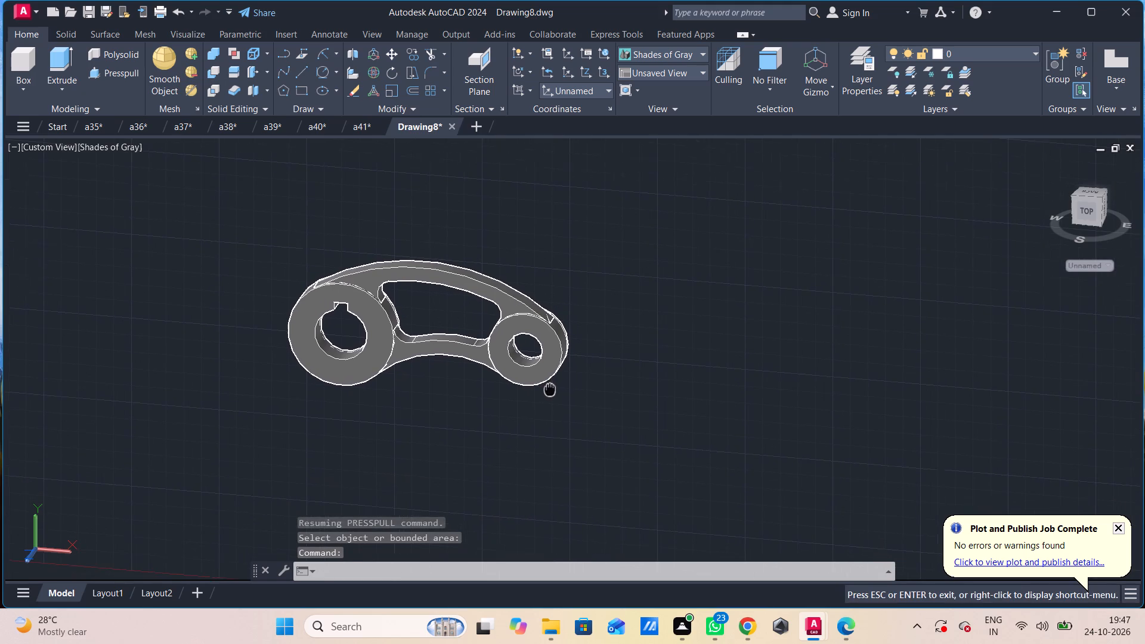
pyautogui.moveTo(550, 387); pyautogui.dragTo(549, 387, button='middle')
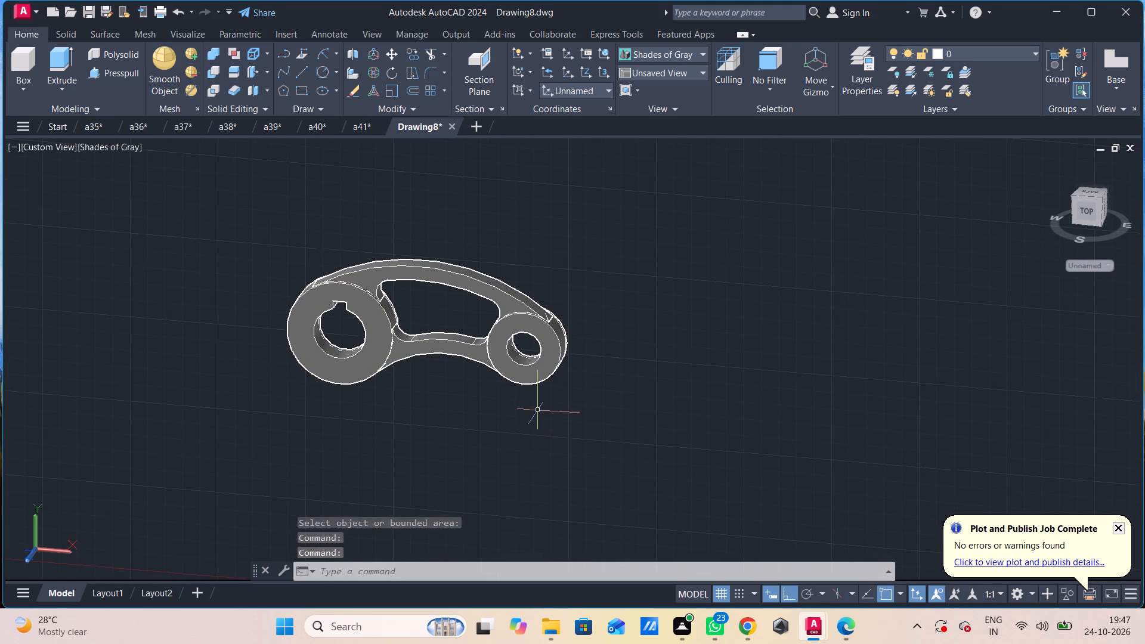
pyautogui.keyDown('shift'); pyautogui.moveTo(605, 346); pyautogui.dragTo(575, 358, button='middle'); pyautogui.keyUp('shift')
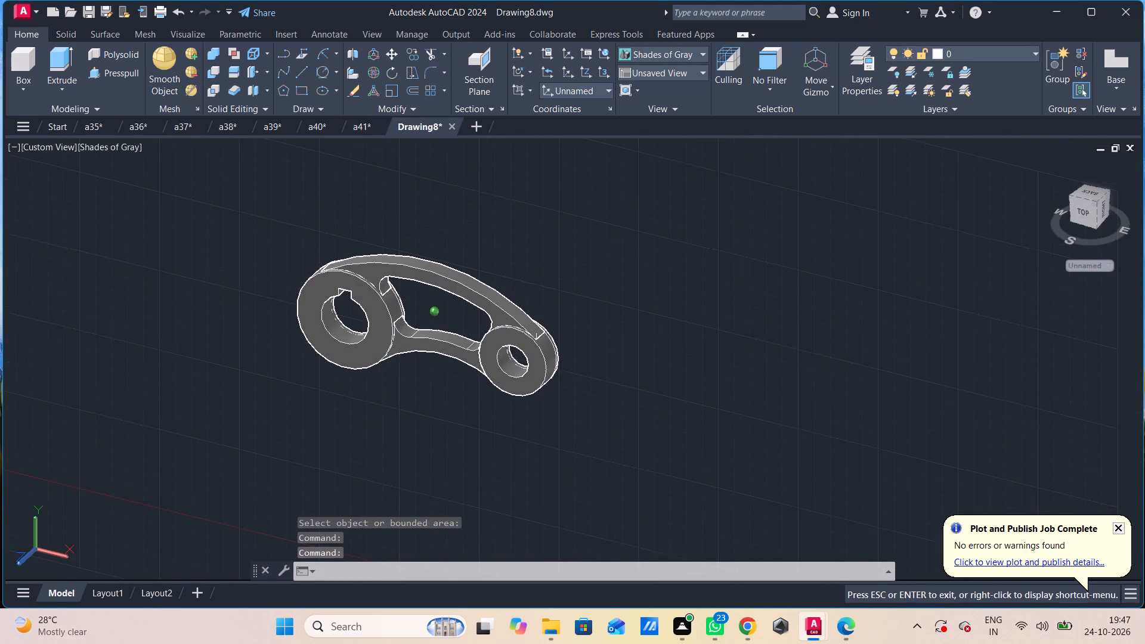
pyautogui.keyDown('shift'); pyautogui.moveTo(575, 358); pyautogui.dragTo(564, 345, button='middle'); pyautogui.keyUp('shift')
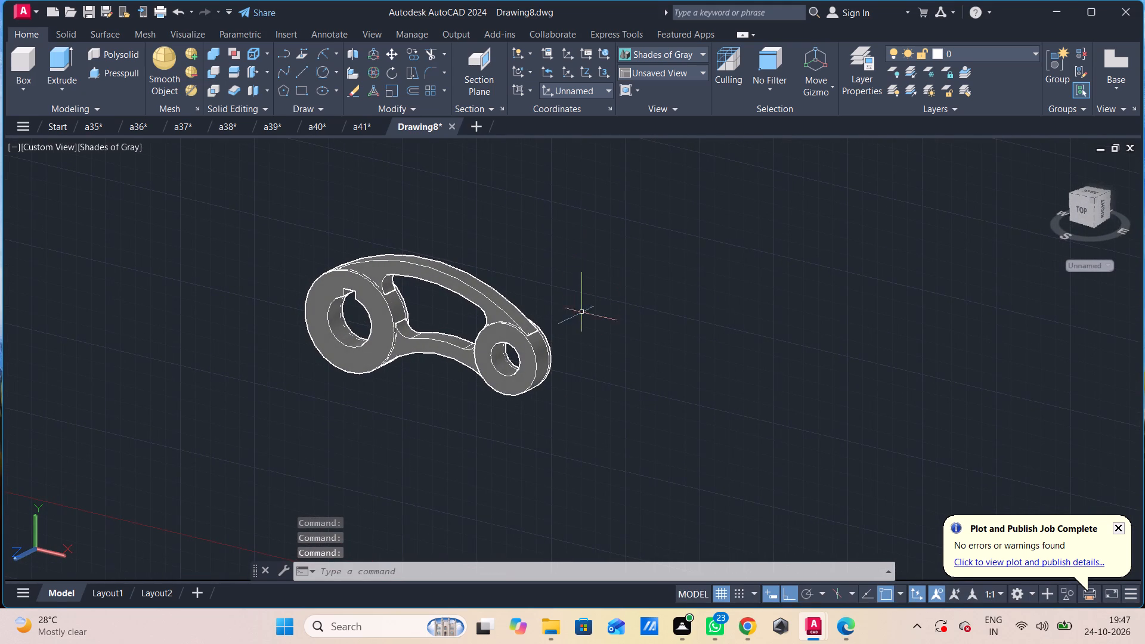
pyautogui.press('u')
pyautogui.press('n')
pyautogui.press('i')
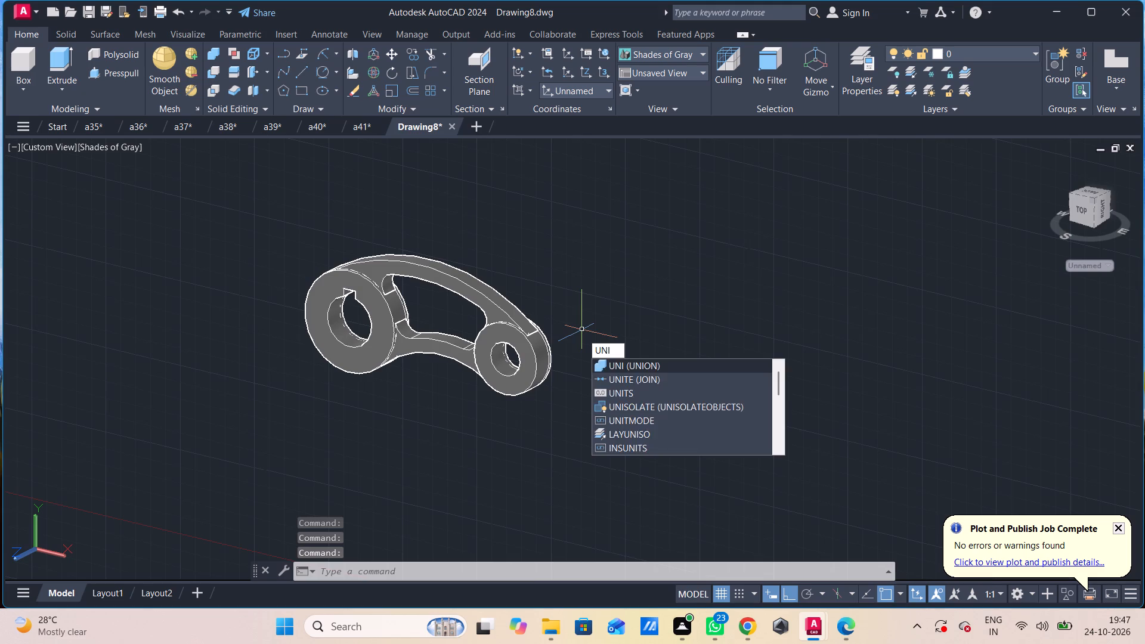
pyautogui.press('Return')
pyautogui.moveTo(583, 223); pyautogui.dragTo(584, 275)
pyautogui.click(294, 538)
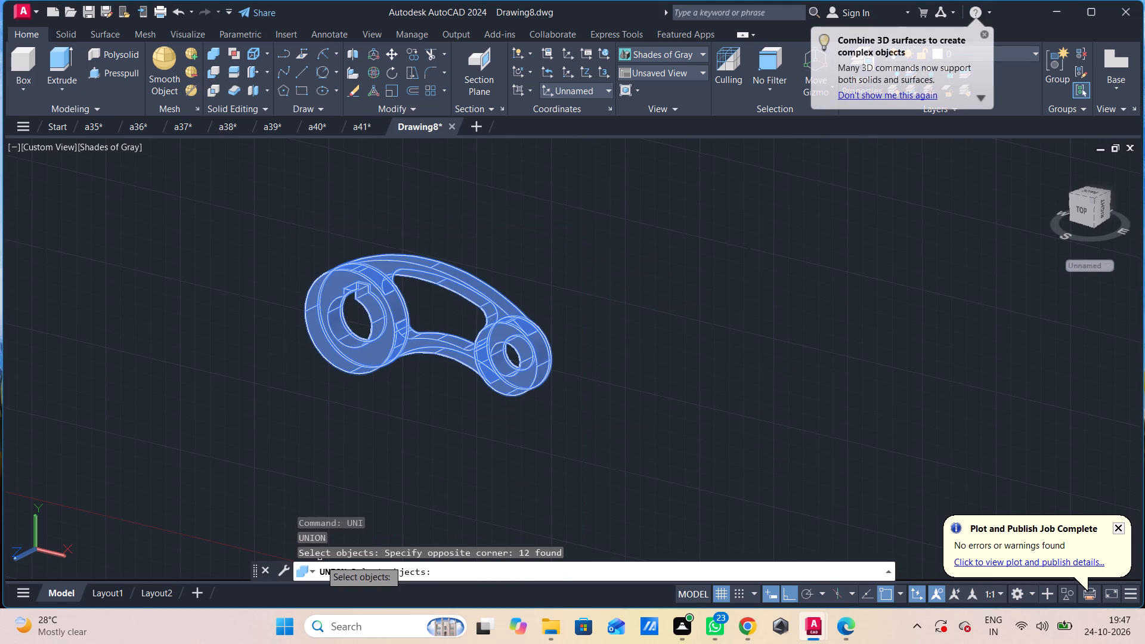
pyautogui.press('Return')
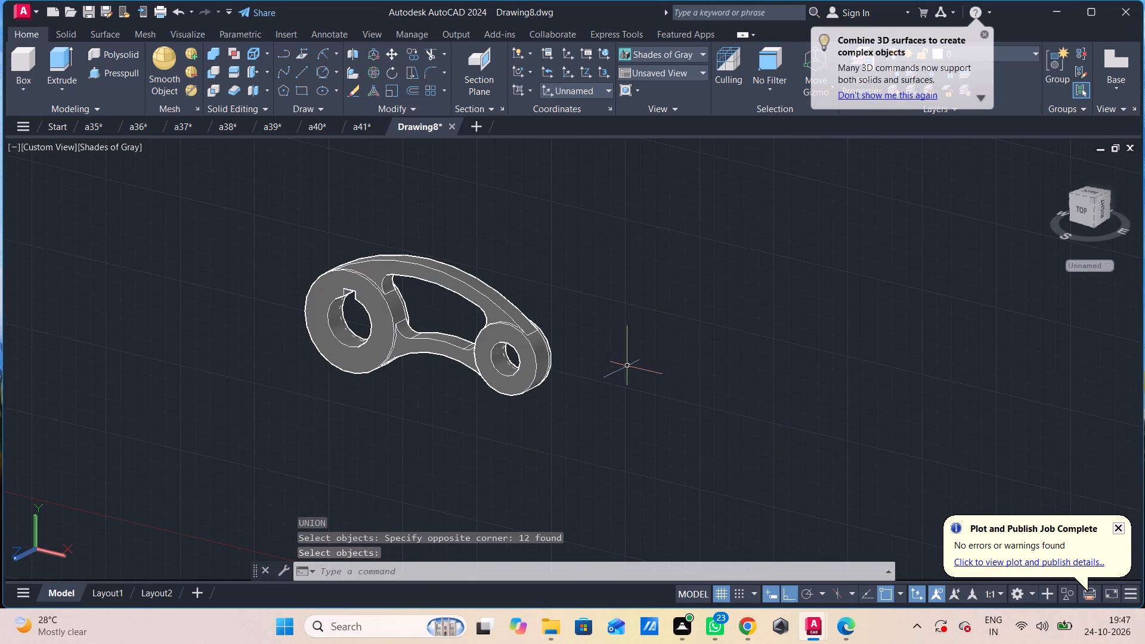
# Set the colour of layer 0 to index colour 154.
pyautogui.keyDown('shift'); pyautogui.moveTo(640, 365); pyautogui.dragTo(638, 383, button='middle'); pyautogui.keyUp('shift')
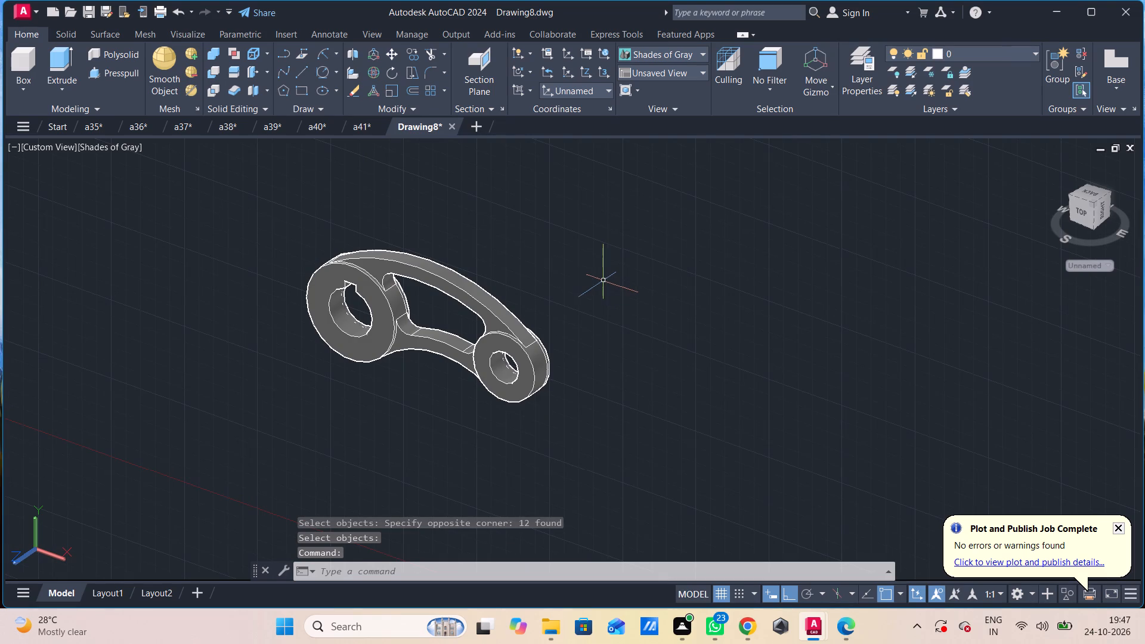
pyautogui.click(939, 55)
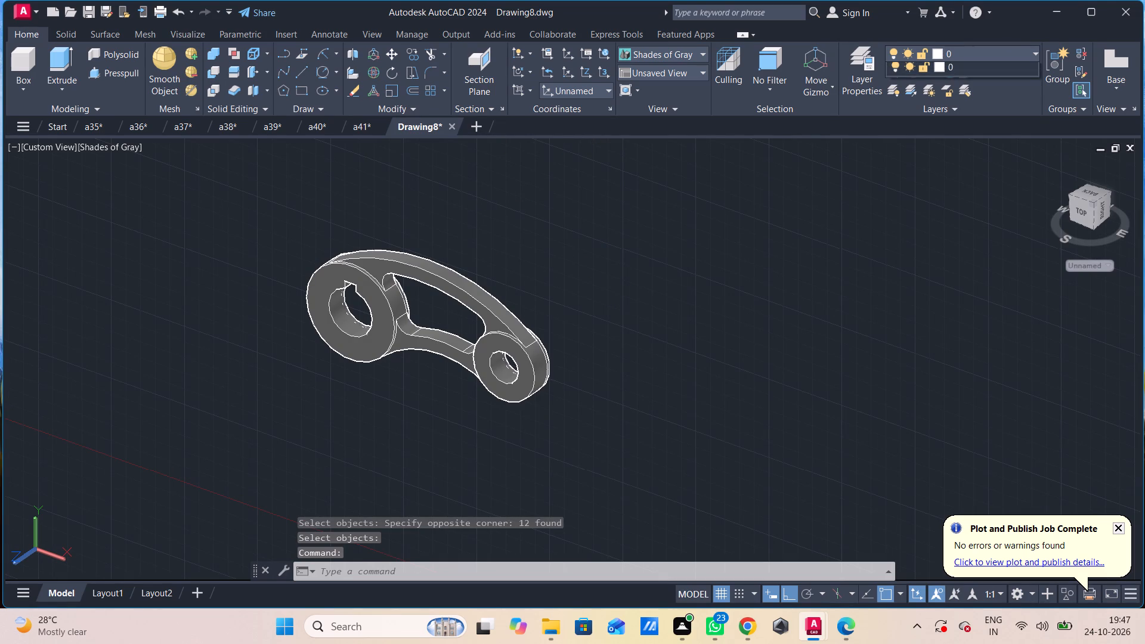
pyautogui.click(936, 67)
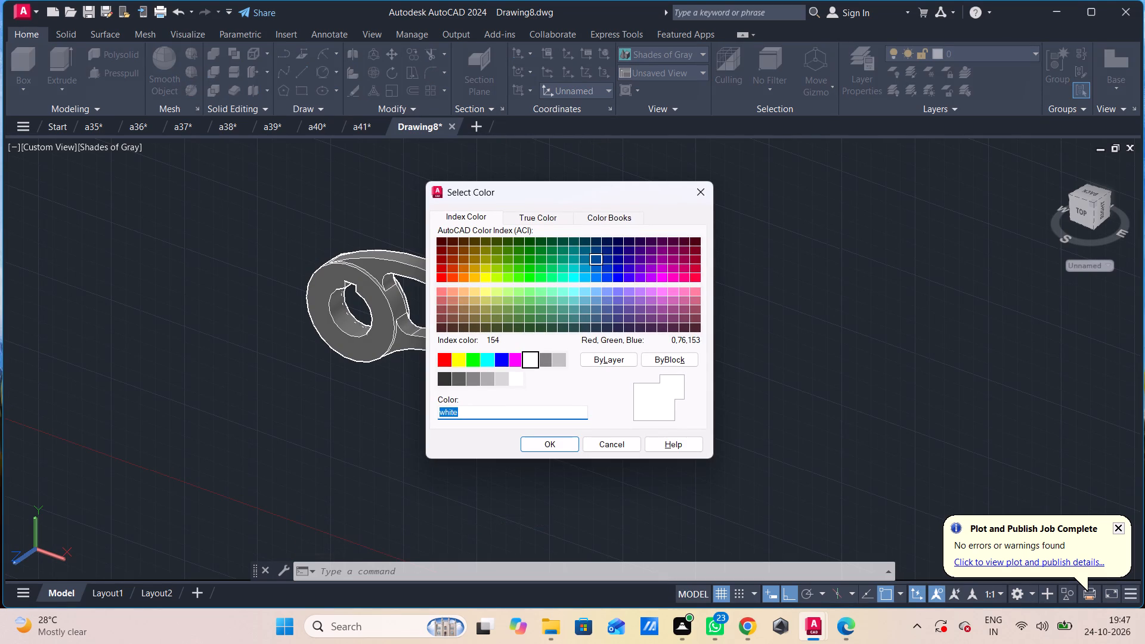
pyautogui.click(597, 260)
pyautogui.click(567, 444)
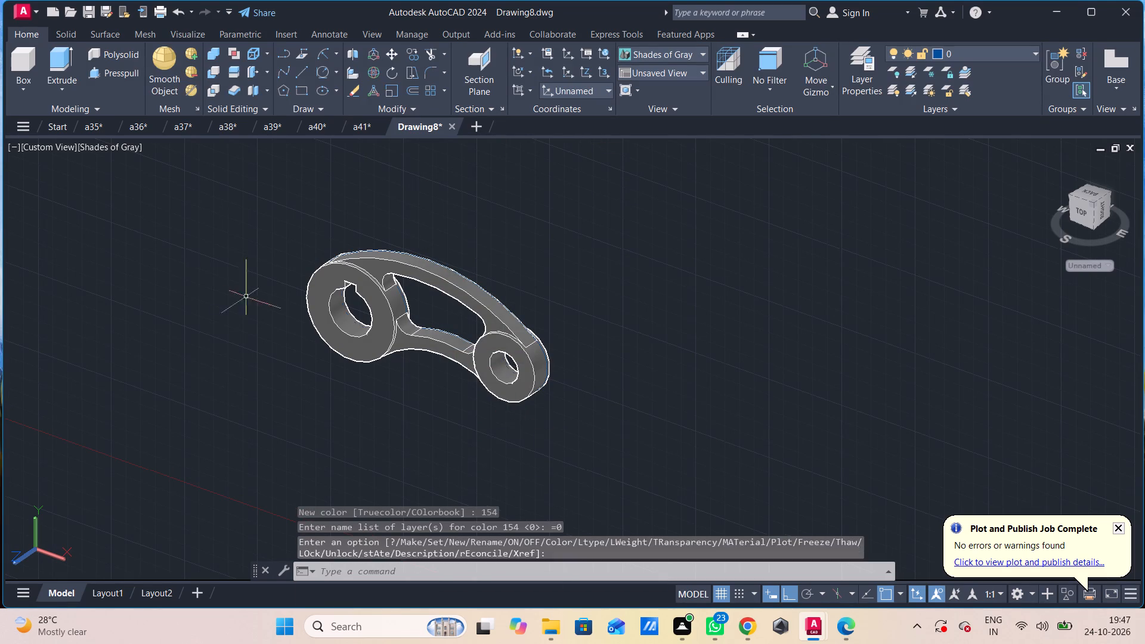
# Change the visual style of the model view to Conceptual.
pyautogui.click(99, 147)
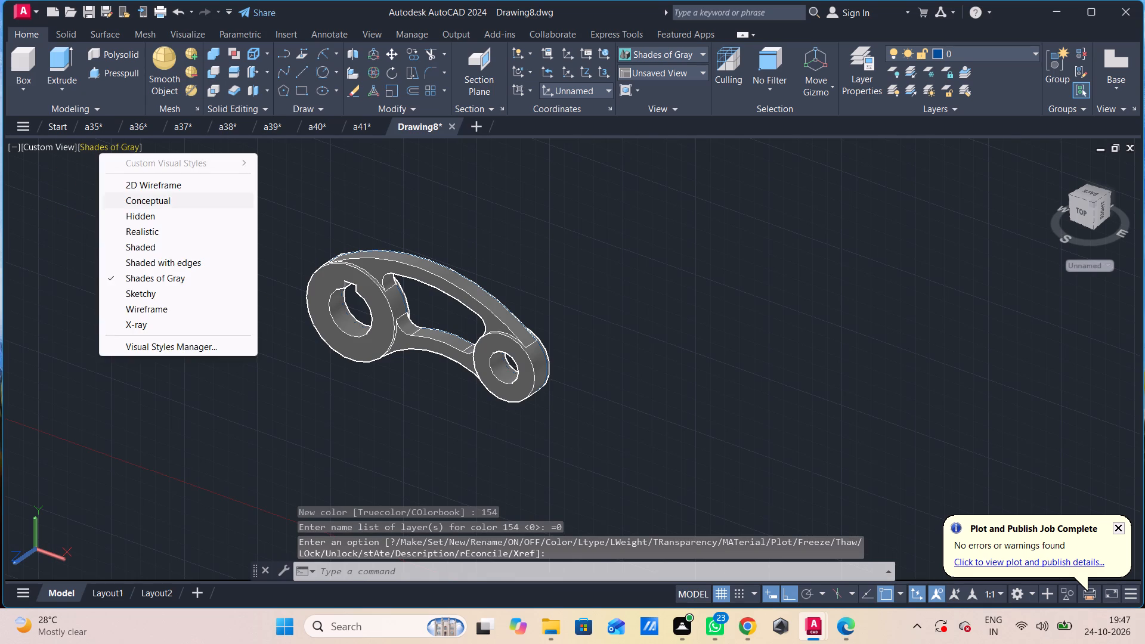
pyautogui.click(129, 197)
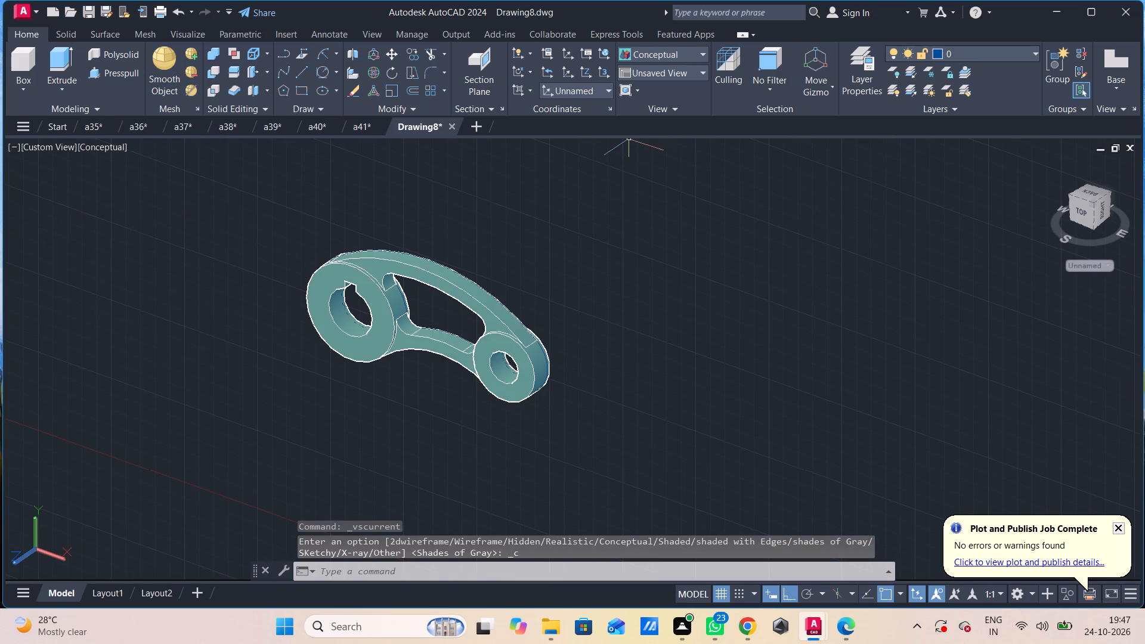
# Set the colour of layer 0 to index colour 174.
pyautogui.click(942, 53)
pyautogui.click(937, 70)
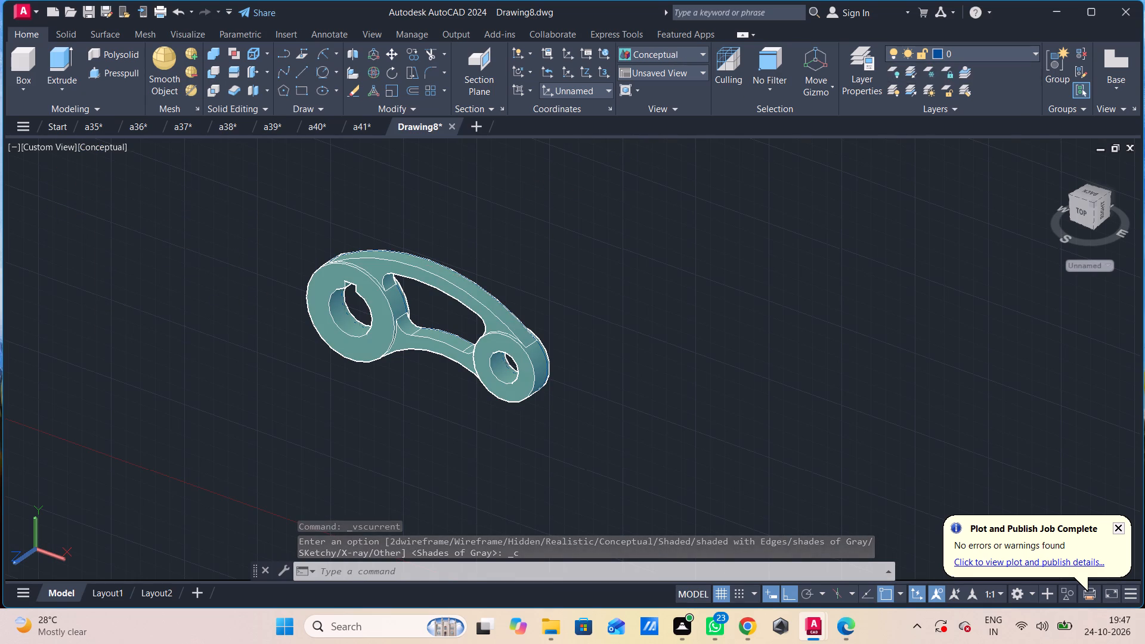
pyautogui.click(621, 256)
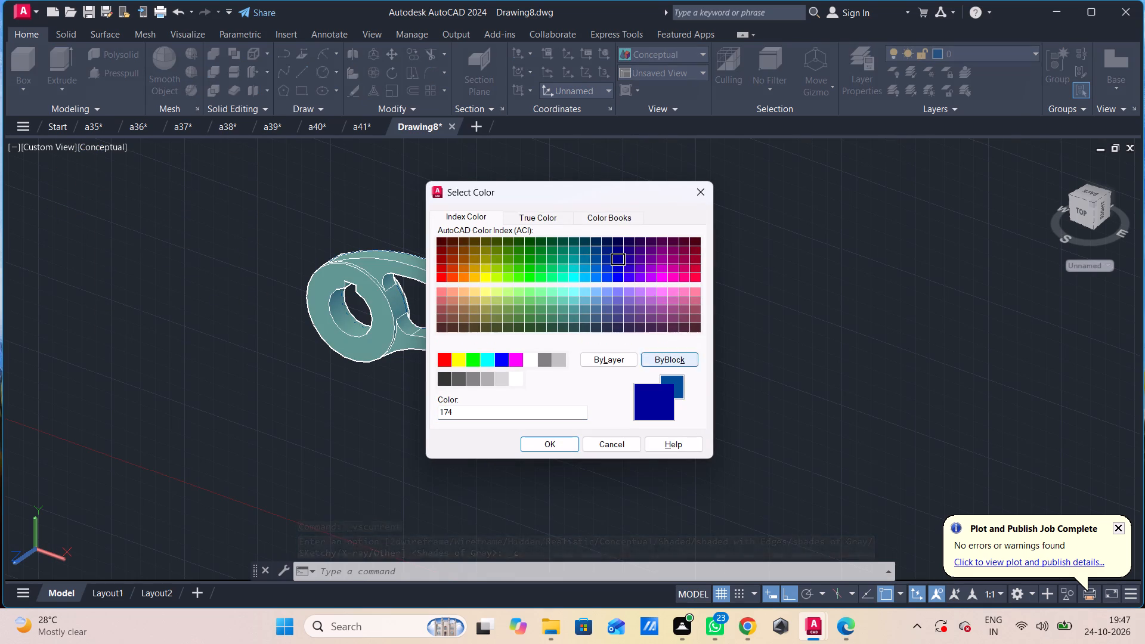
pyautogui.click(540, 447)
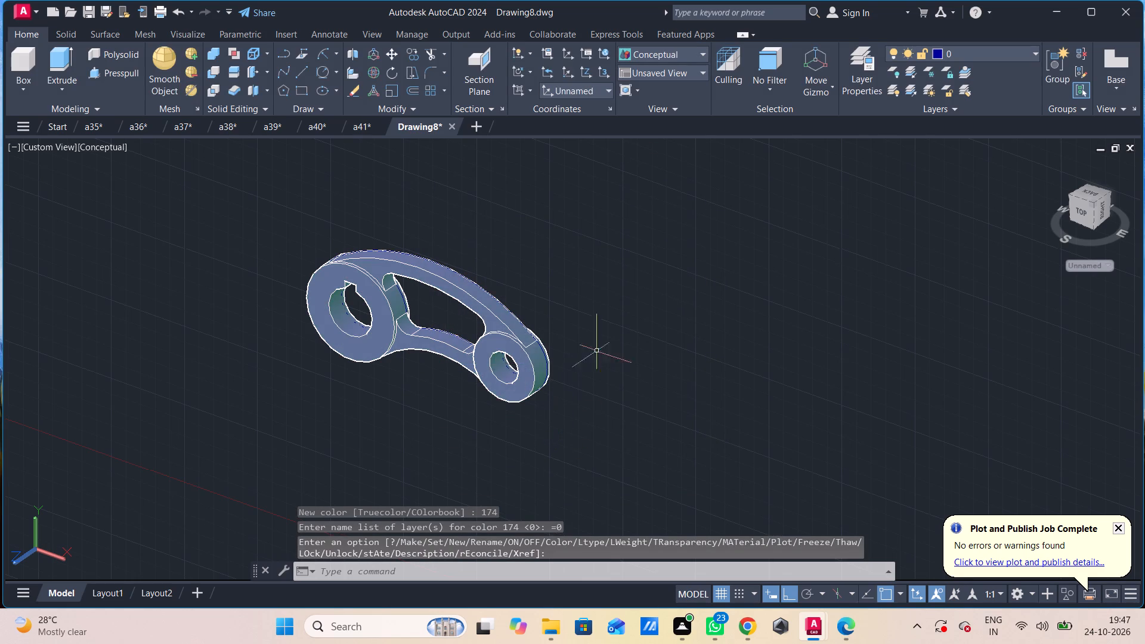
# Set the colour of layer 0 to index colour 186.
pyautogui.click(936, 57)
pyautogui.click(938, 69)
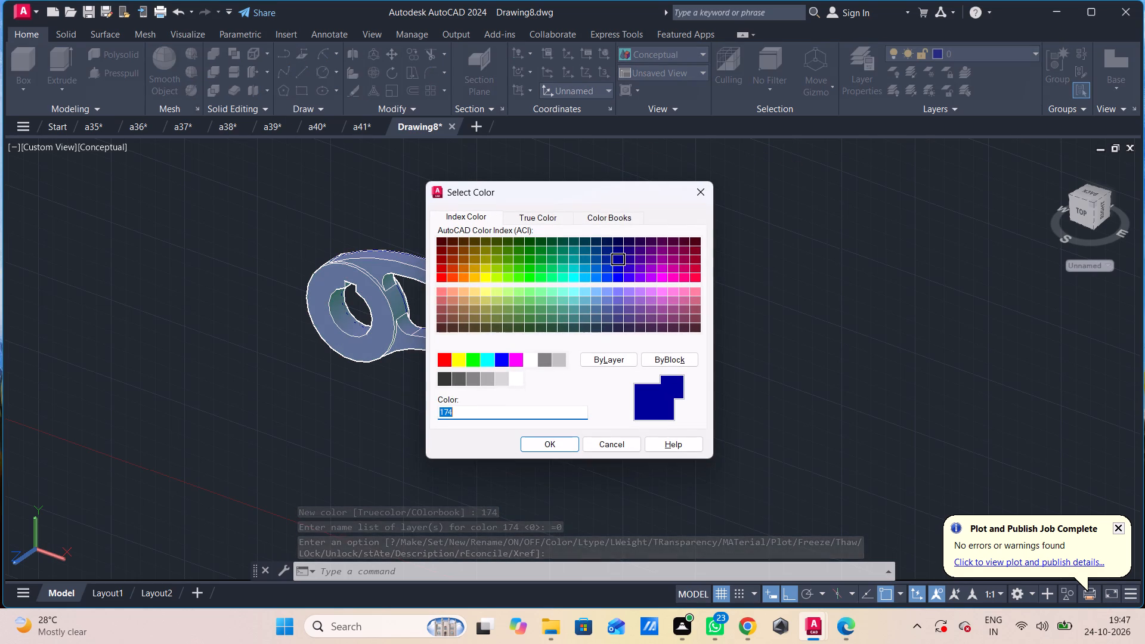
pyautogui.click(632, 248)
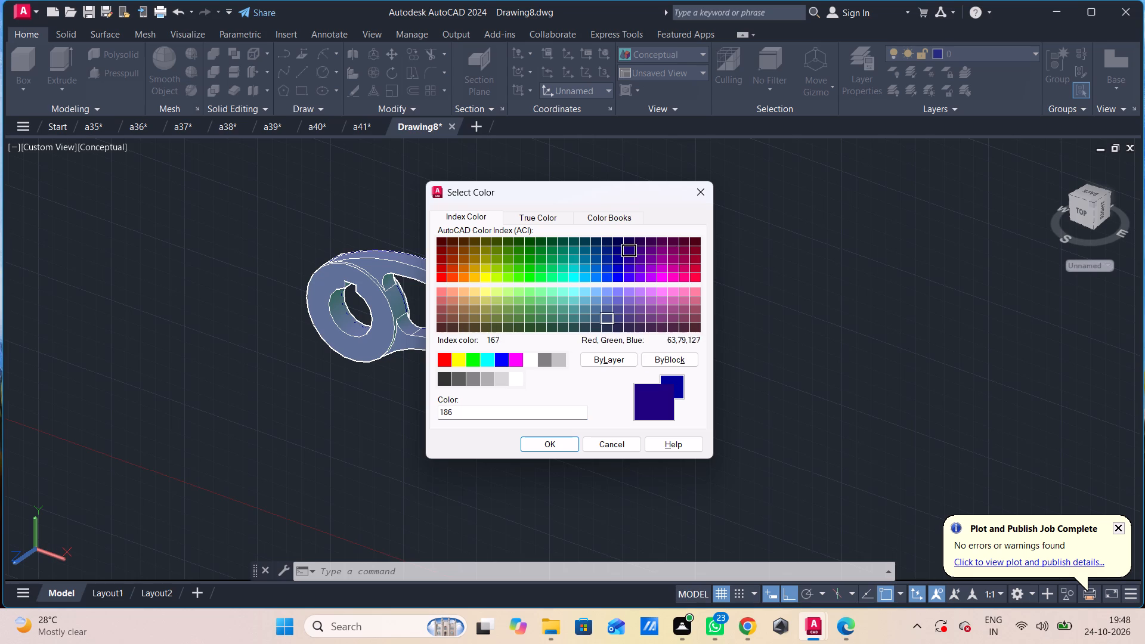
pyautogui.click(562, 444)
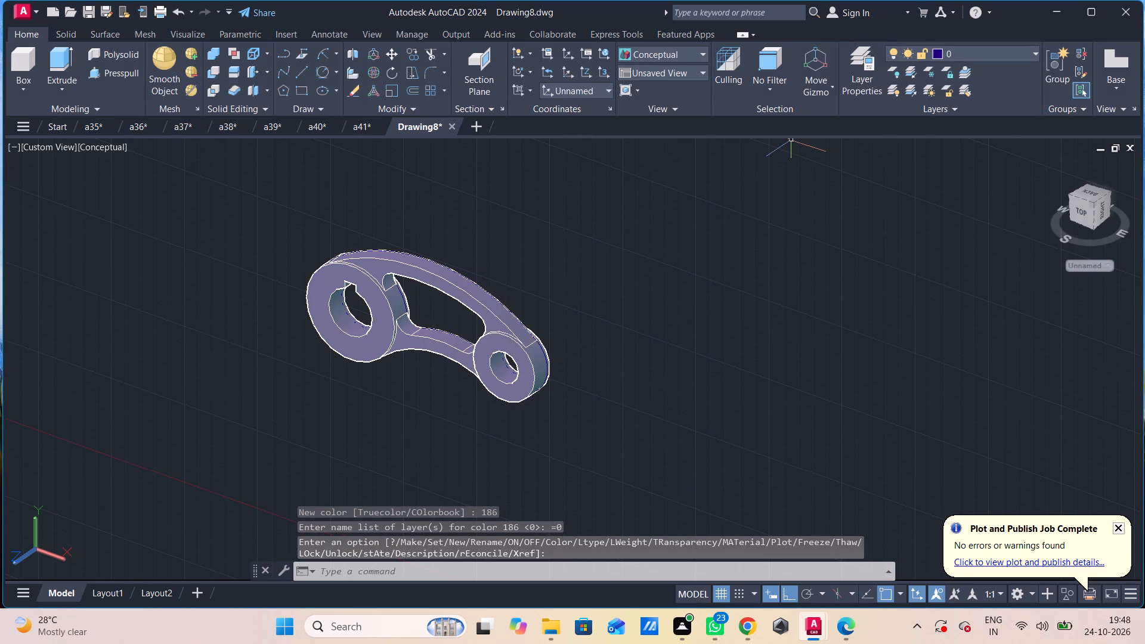
# Set the colour of layer 0 to blue, index colour 5.
pyautogui.click(936, 52)
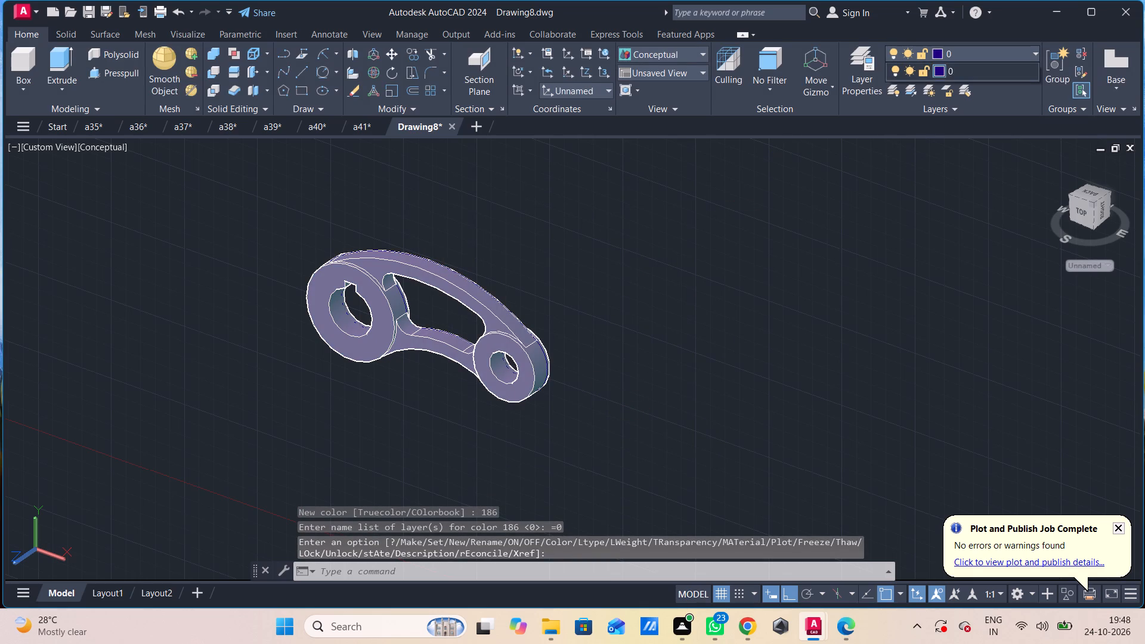
pyautogui.click(939, 73)
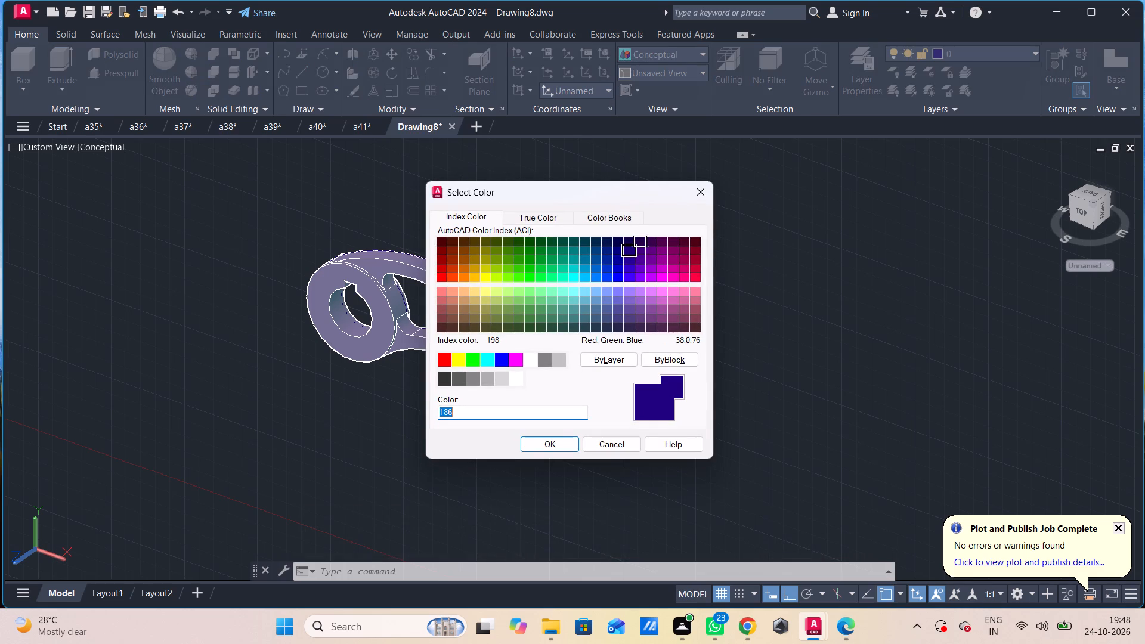
pyautogui.click(503, 361)
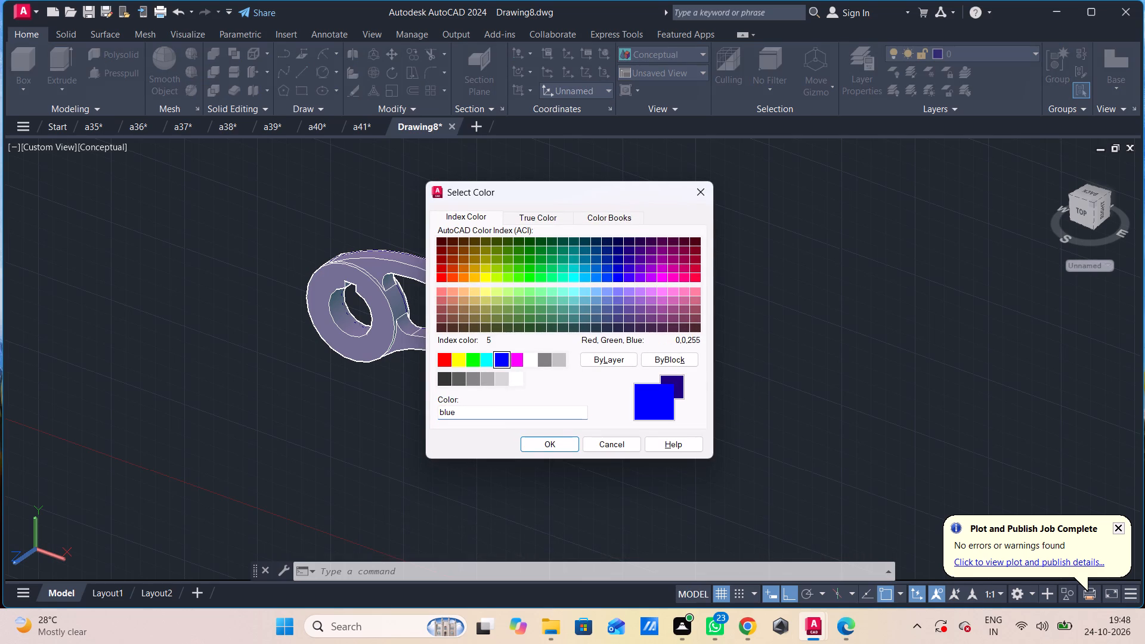
pyautogui.click(560, 439)
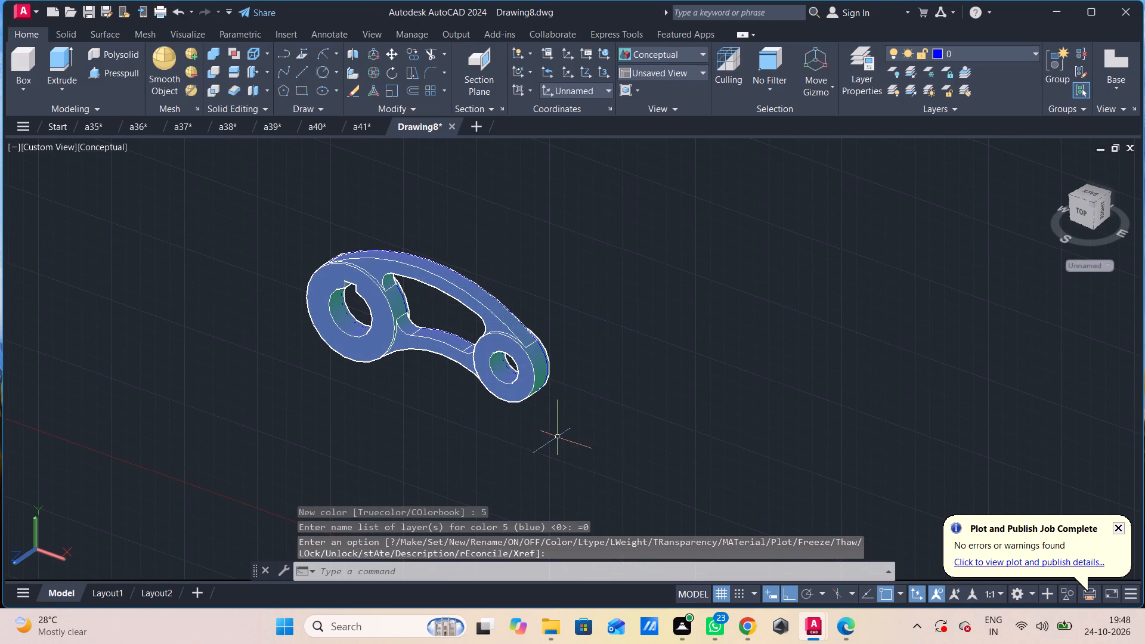
# Try to darken layer 0's blue by lowering its true-color luminance, and apply RGB 0,0,255.
pyautogui.keyDown('shift'); pyautogui.moveTo(614, 376); pyautogui.dragTo(677, 341, button='middle'); pyautogui.keyUp('shift')
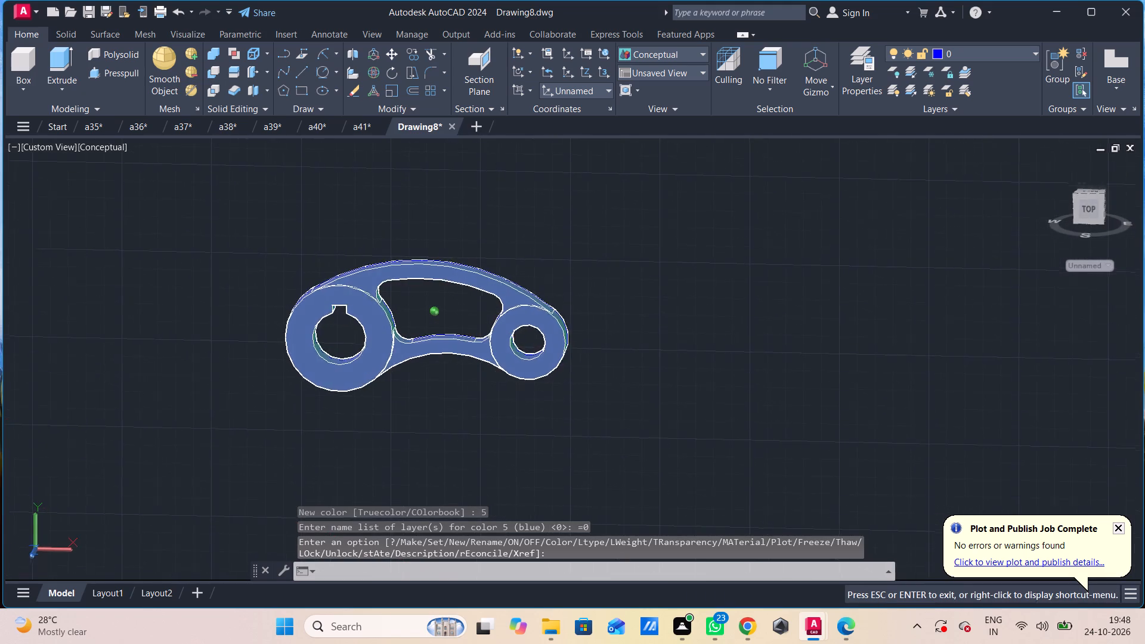
pyautogui.keyDown('shift'); pyautogui.moveTo(677, 341); pyautogui.dragTo(614, 411, button='middle'); pyautogui.keyUp('shift')
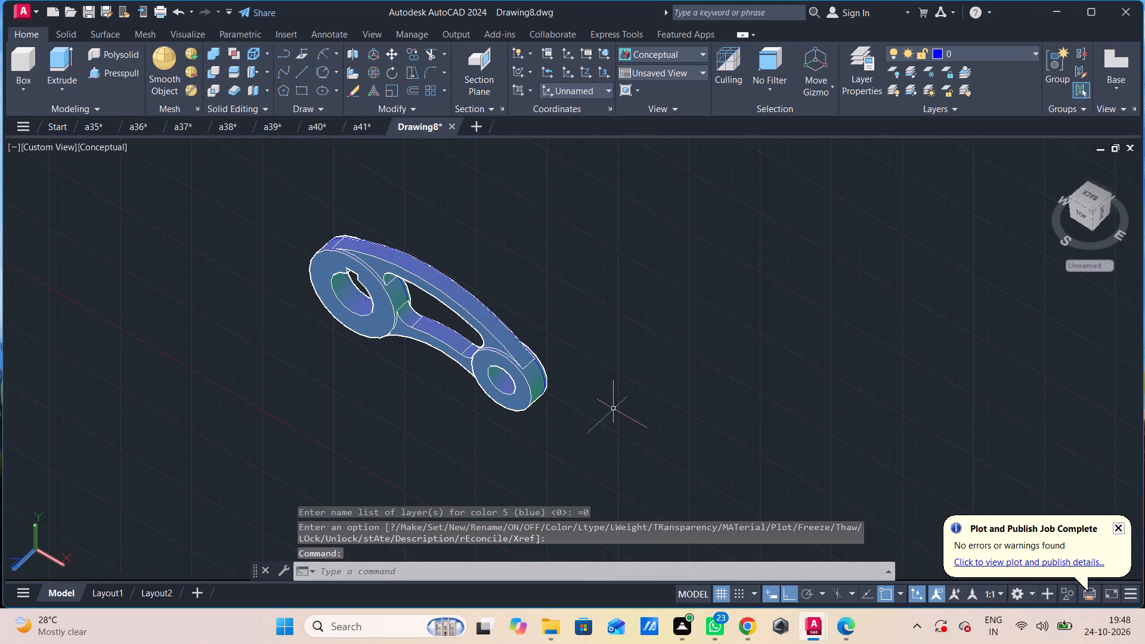
pyautogui.click(934, 50)
pyautogui.click(934, 66)
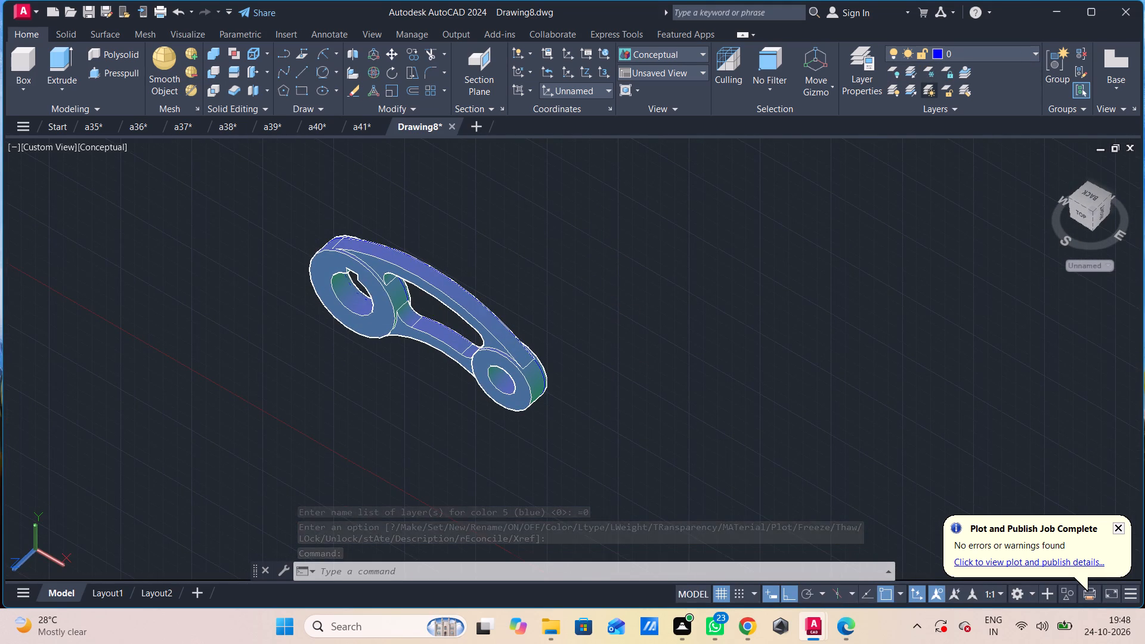
pyautogui.click(933, 56)
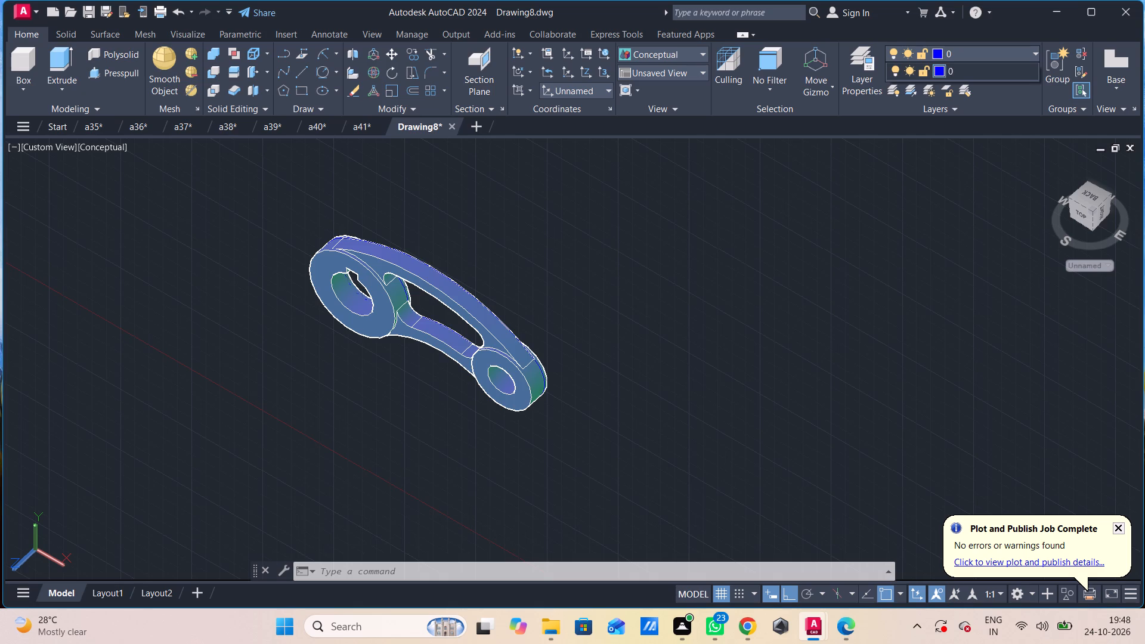
pyautogui.click(937, 70)
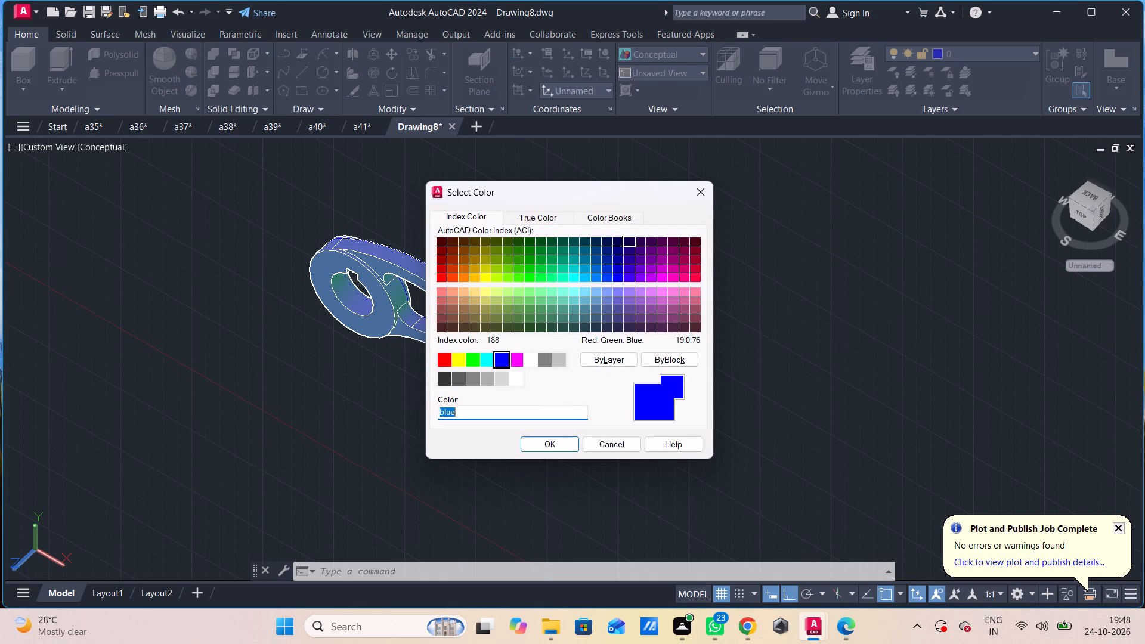
pyautogui.click(541, 216)
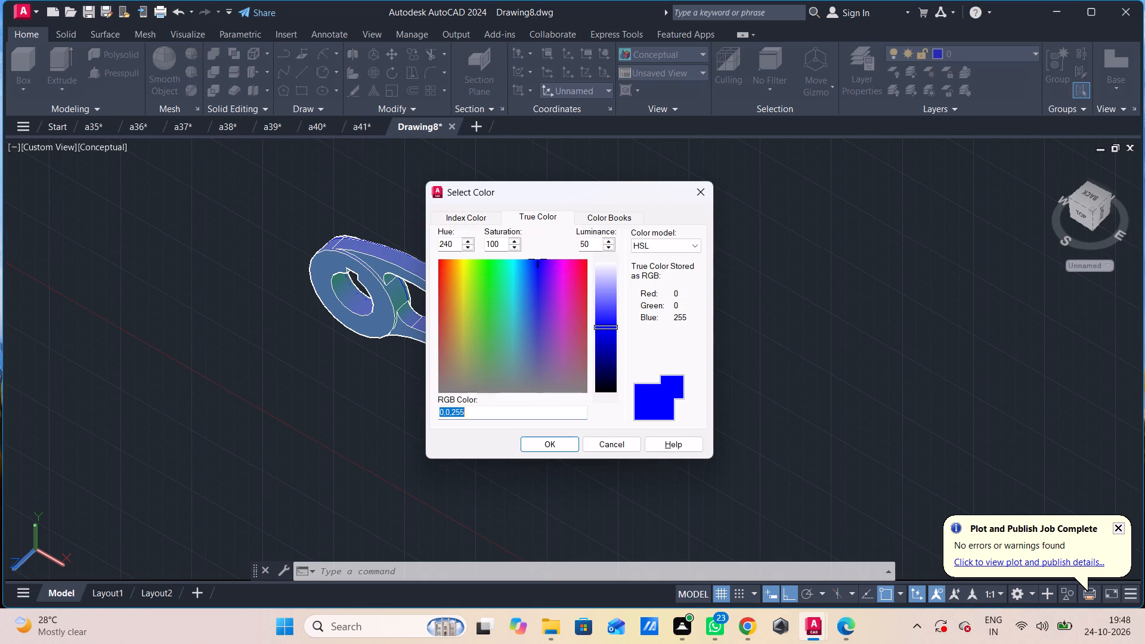
pyautogui.moveTo(609, 324); pyautogui.dragTo(617, 373)
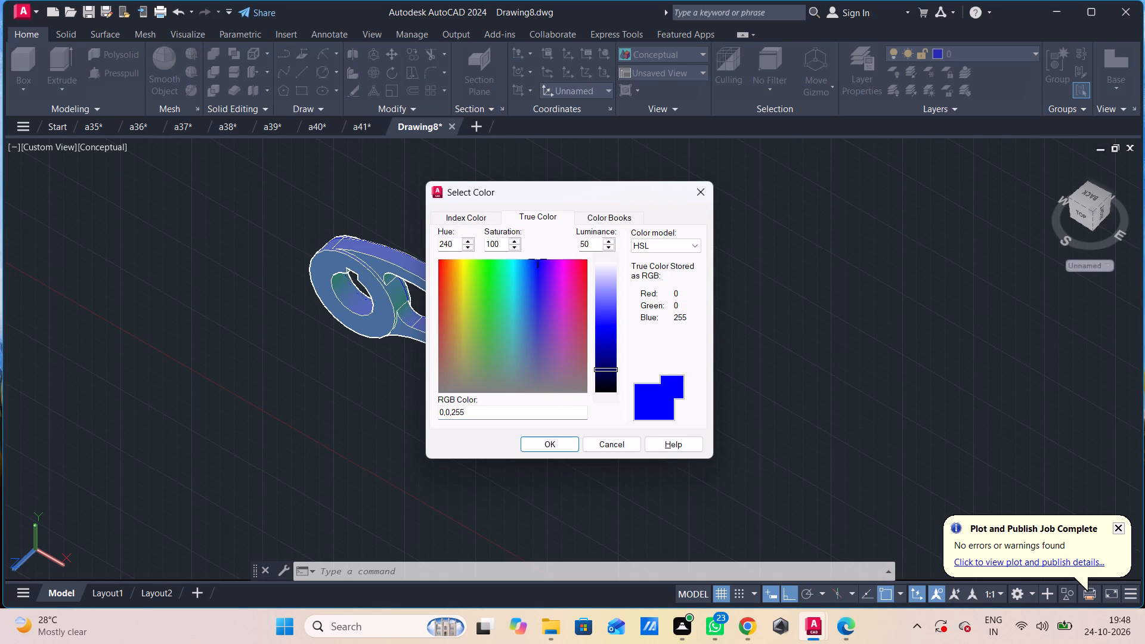
pyautogui.moveTo(617, 373); pyautogui.dragTo(618, 364)
pyautogui.click(558, 449)
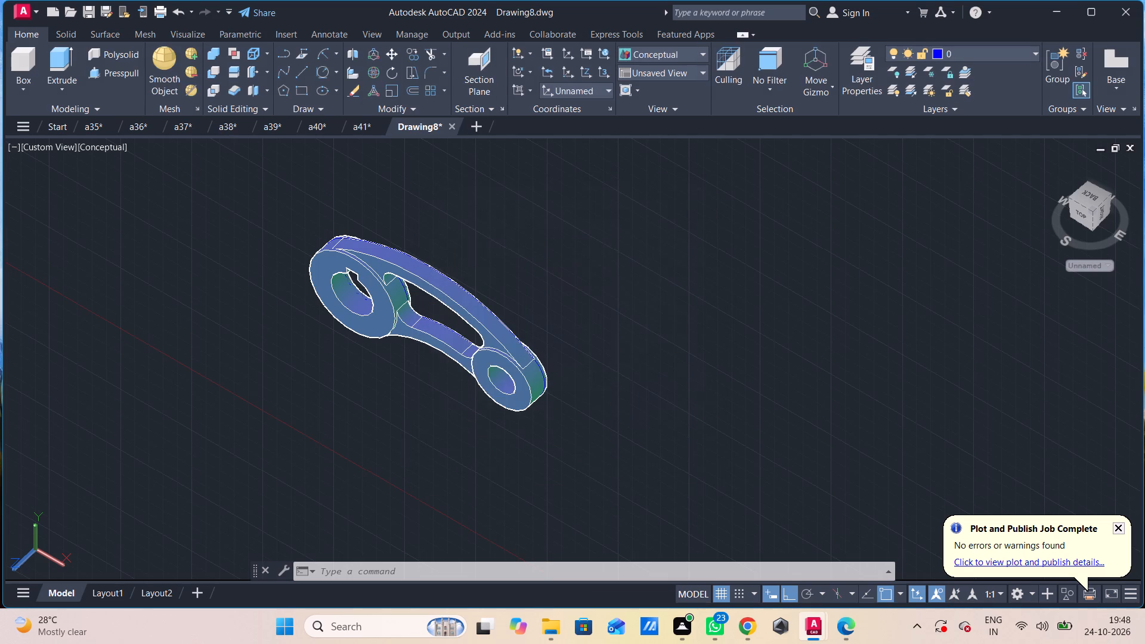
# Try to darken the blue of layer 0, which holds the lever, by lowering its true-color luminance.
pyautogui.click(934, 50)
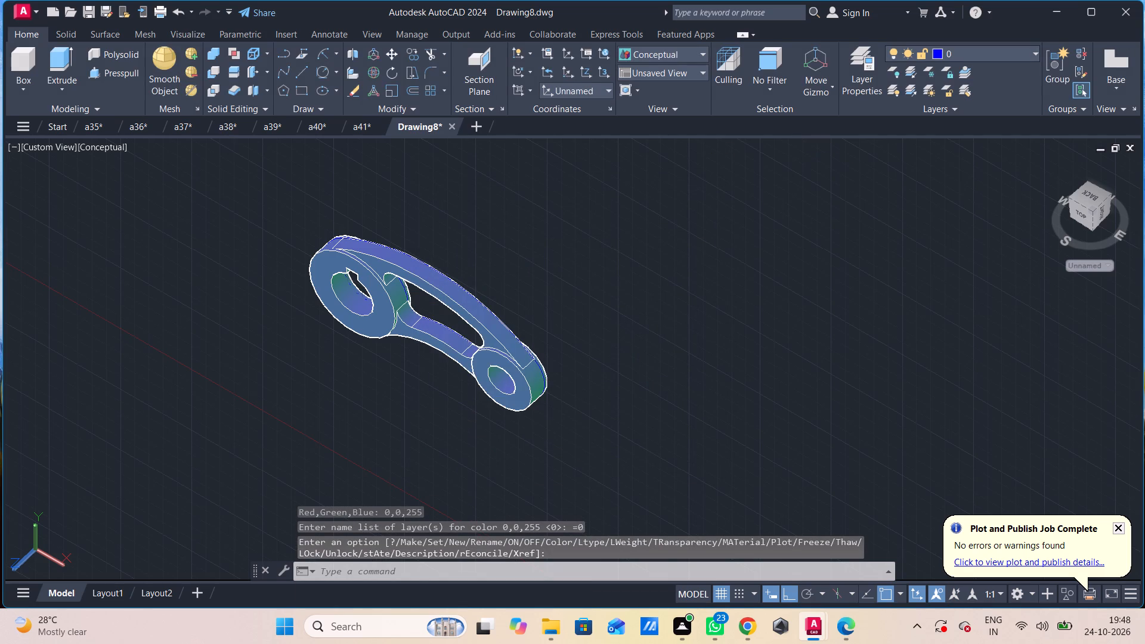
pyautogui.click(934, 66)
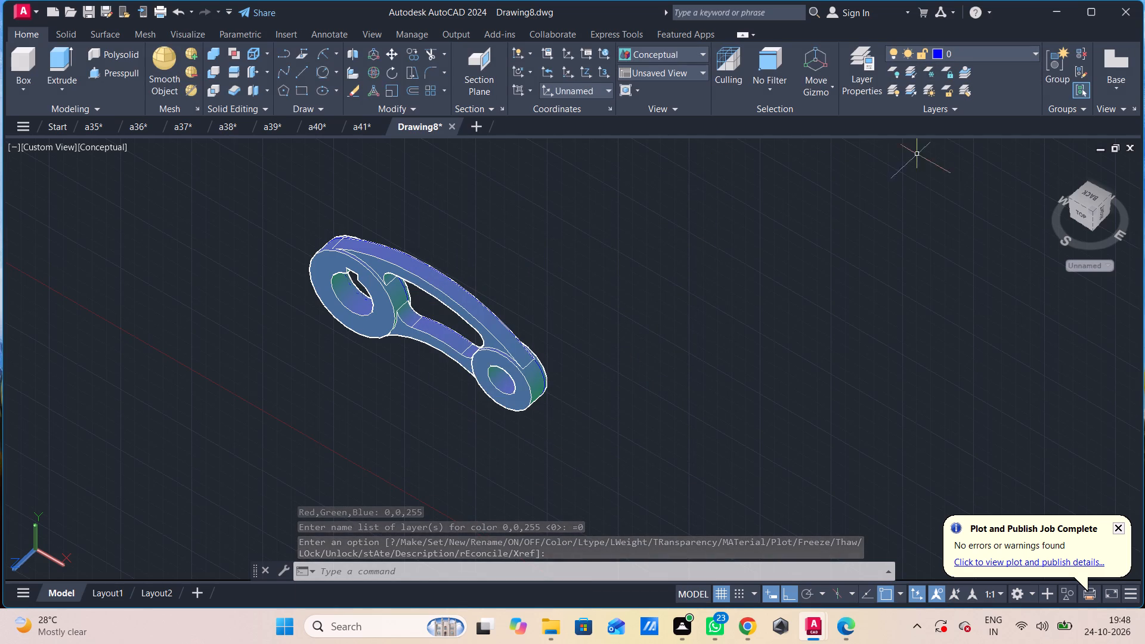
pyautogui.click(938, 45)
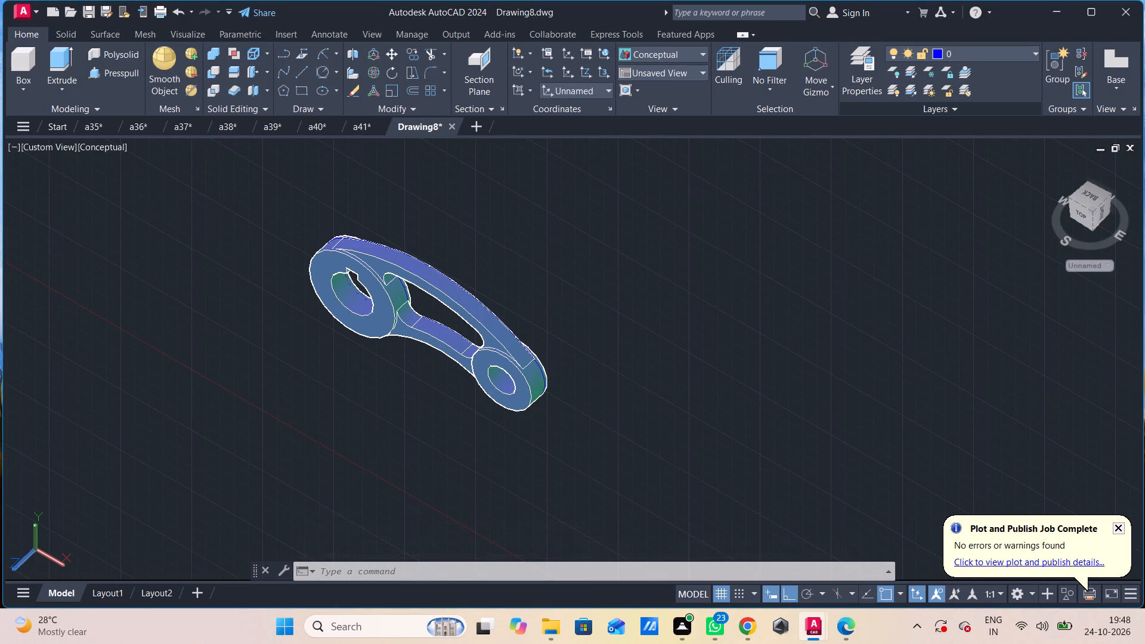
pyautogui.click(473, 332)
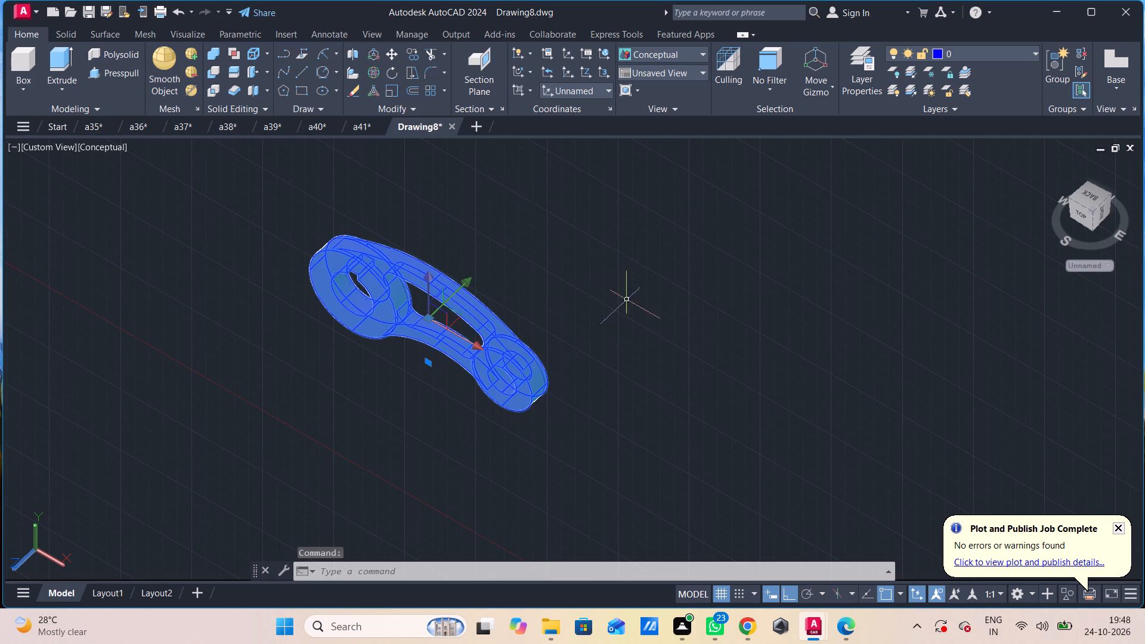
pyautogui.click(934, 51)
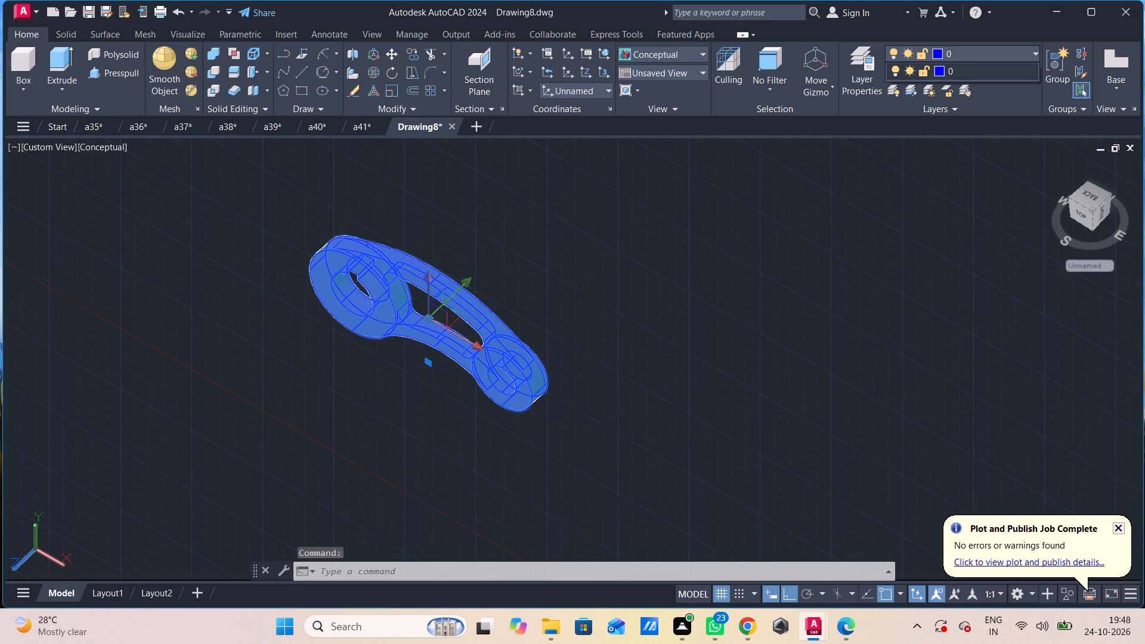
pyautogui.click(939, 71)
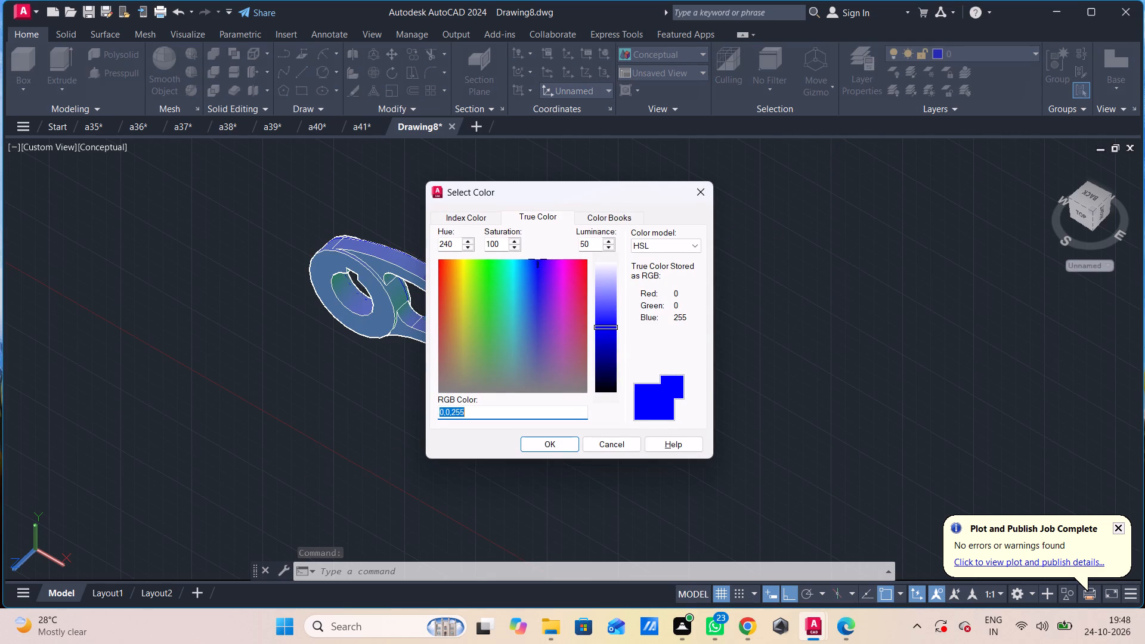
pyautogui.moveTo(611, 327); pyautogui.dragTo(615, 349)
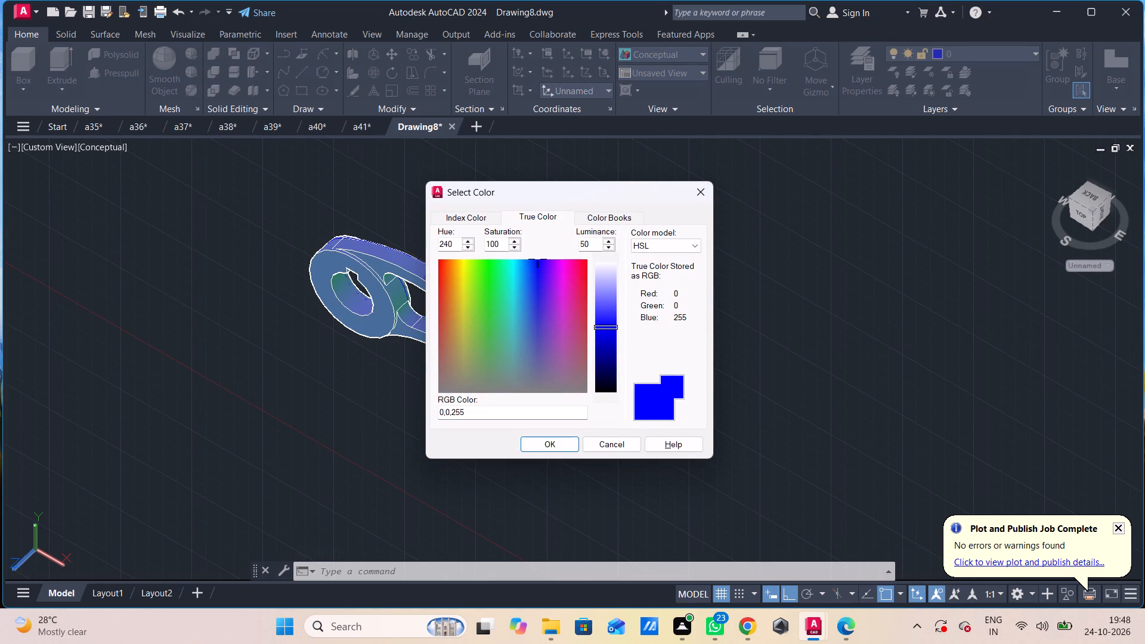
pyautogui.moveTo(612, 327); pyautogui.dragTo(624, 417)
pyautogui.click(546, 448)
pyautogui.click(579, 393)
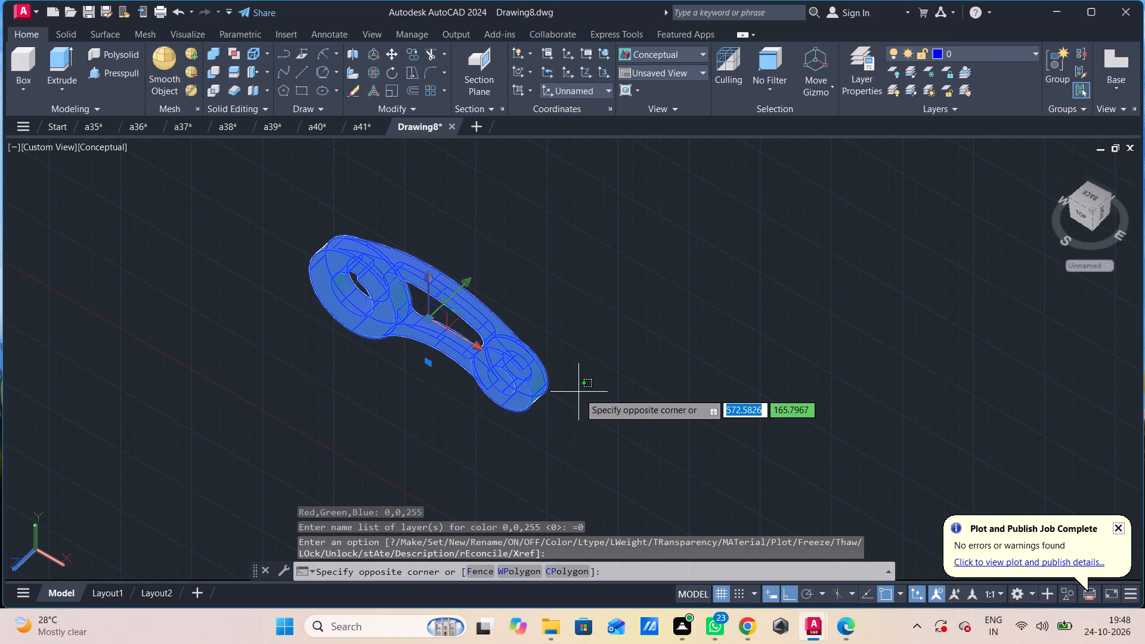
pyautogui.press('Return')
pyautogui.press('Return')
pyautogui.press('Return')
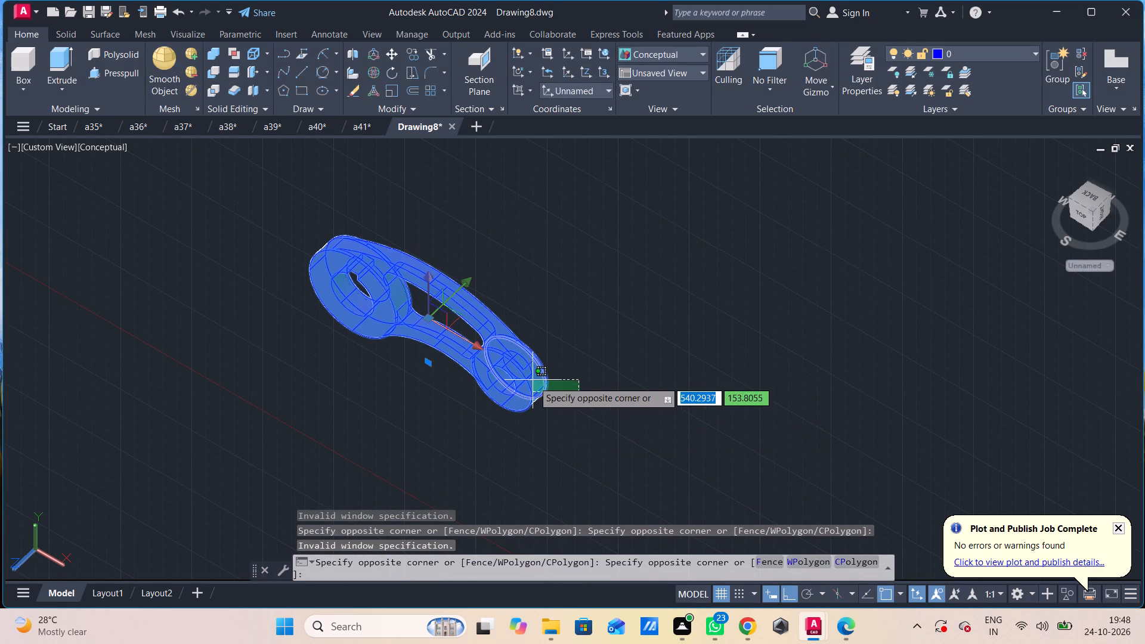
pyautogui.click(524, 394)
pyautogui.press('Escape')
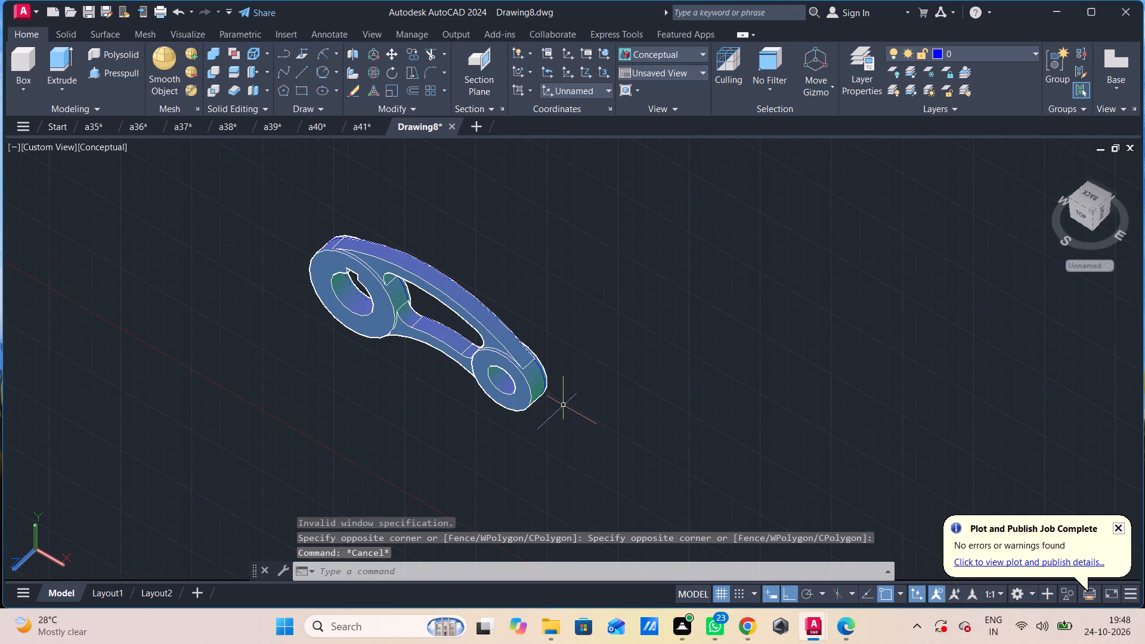
# Orbit to show the lever's front faces and save the drawing in the CAD folder as a42.
pyautogui.keyDown('shift'); pyautogui.moveTo(567, 405); pyautogui.dragTo(578, 371, button='middle'); pyautogui.keyUp('shift')
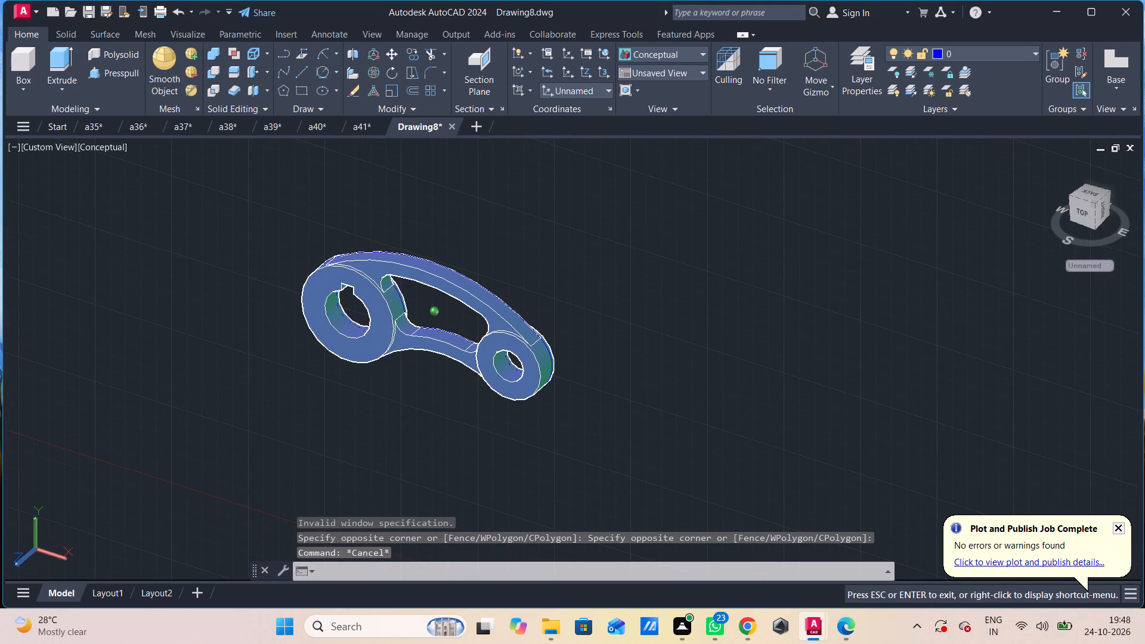
pyautogui.keyDown('shift'); pyautogui.moveTo(578, 371); pyautogui.dragTo(578, 373, button='middle'); pyautogui.keyUp('shift')
pyautogui.hotkey('ctrl', 's')
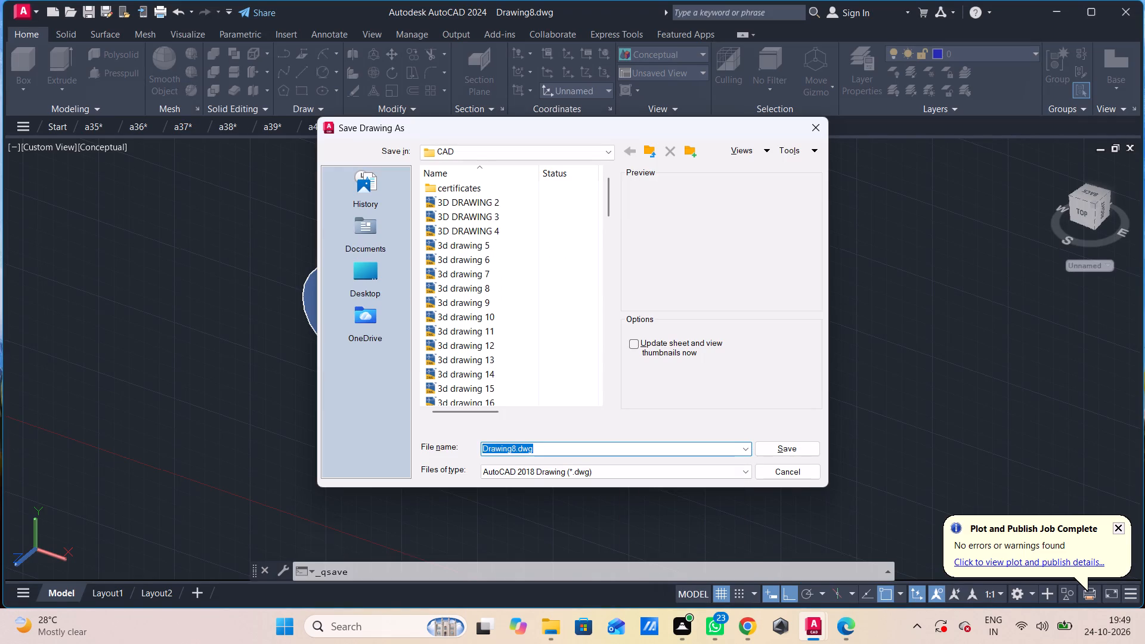
pyautogui.write('42')
pyautogui.press('BackSpace')
pyautogui.press('BackSpace')
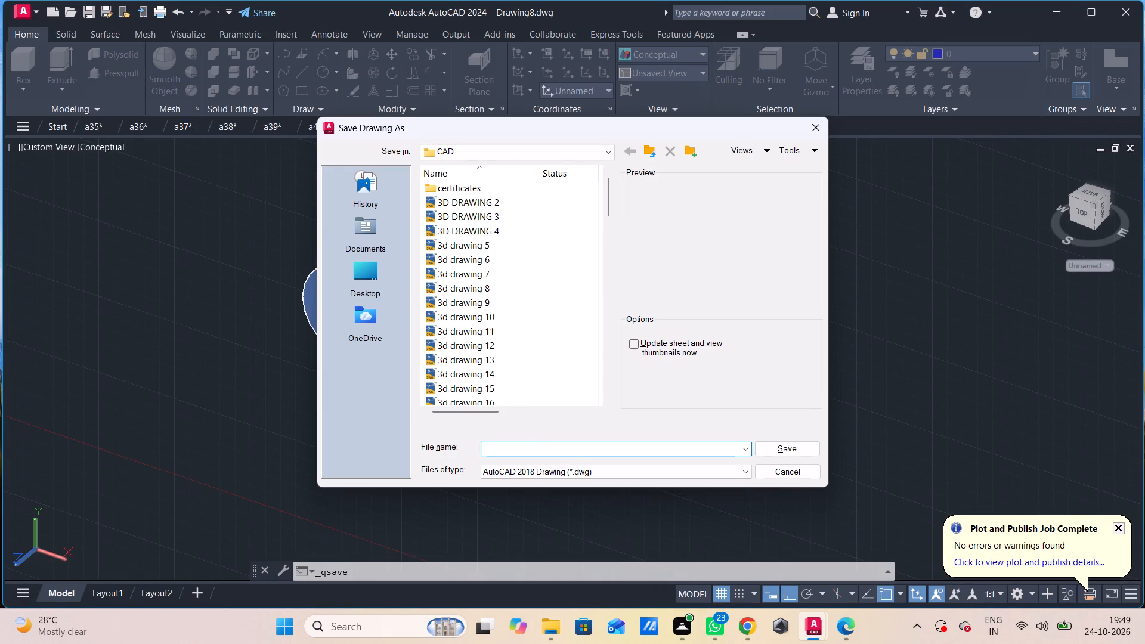
pyautogui.press('a')
pyautogui.press('4')
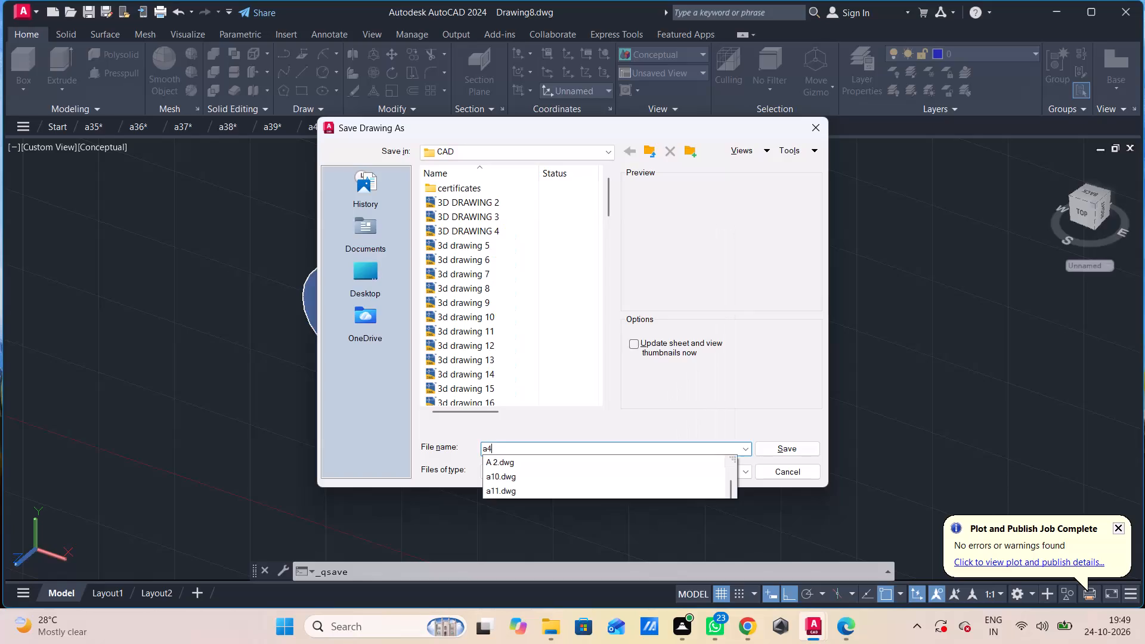
pyautogui.press('2')
pyautogui.click(815, 445)
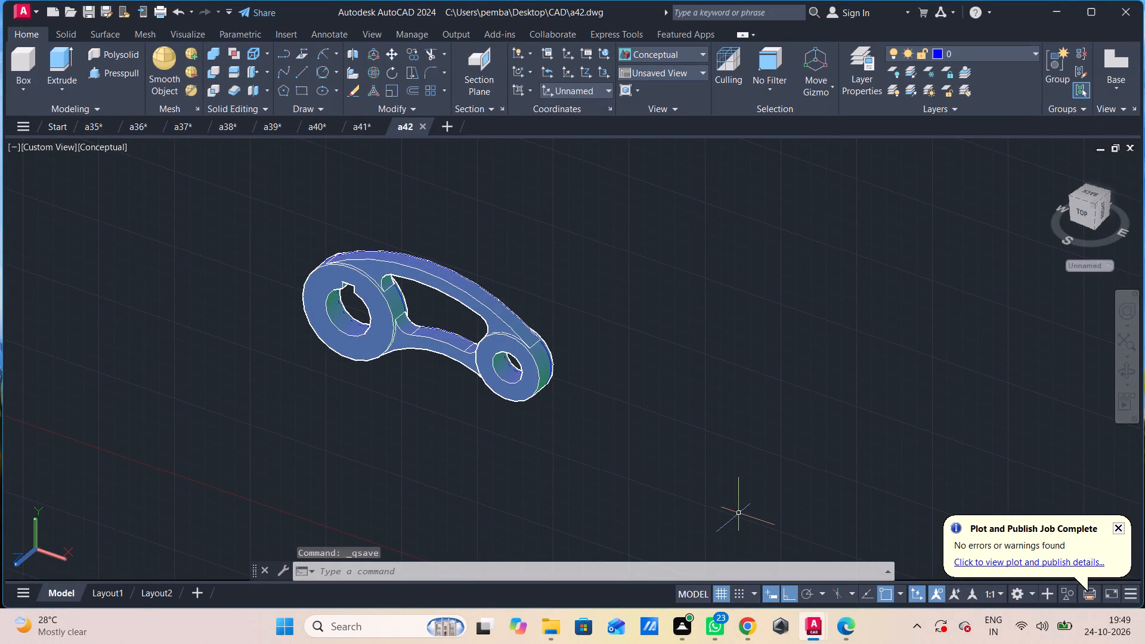
# Set up a centred plot with AutoCAD PDF (High Quality Print).pc3, using a window area around the whole lever.
pyautogui.hotkey('ctrl', 'p')
pyautogui.click(742, 171)
pyautogui.moveTo(729, 184); pyautogui.dragTo(732, 222)
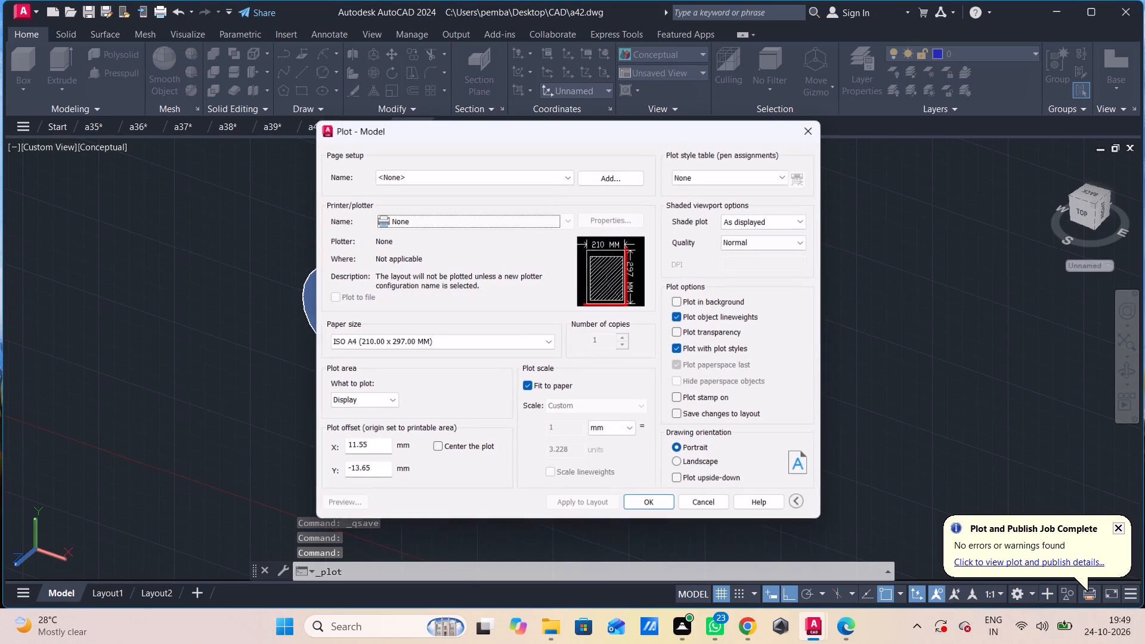
pyautogui.click(425, 215)
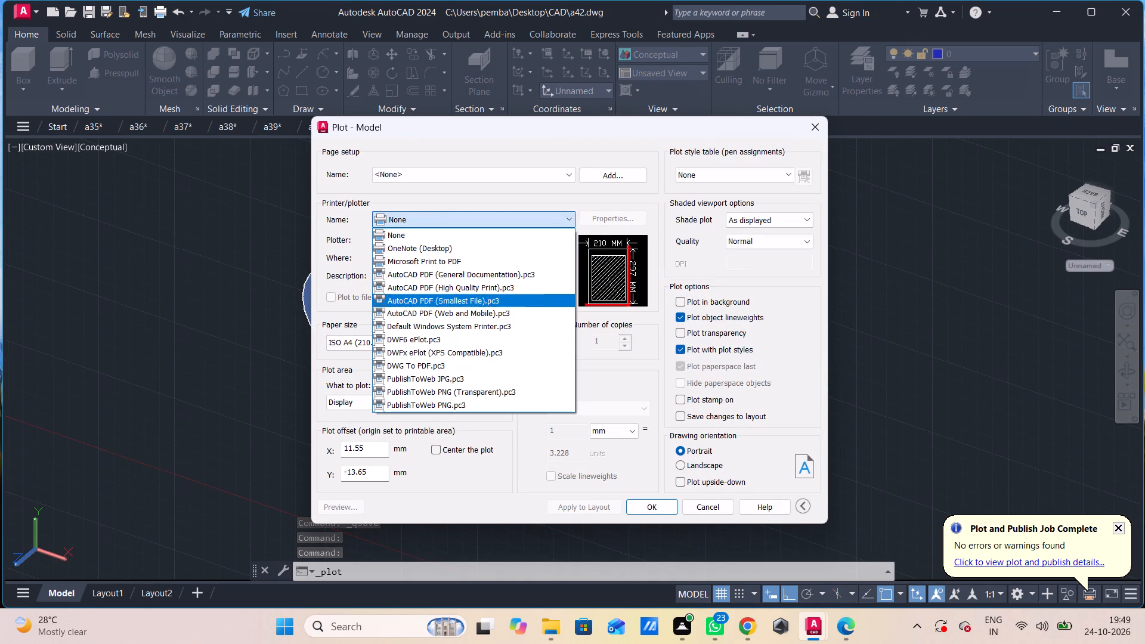
pyautogui.click(440, 283)
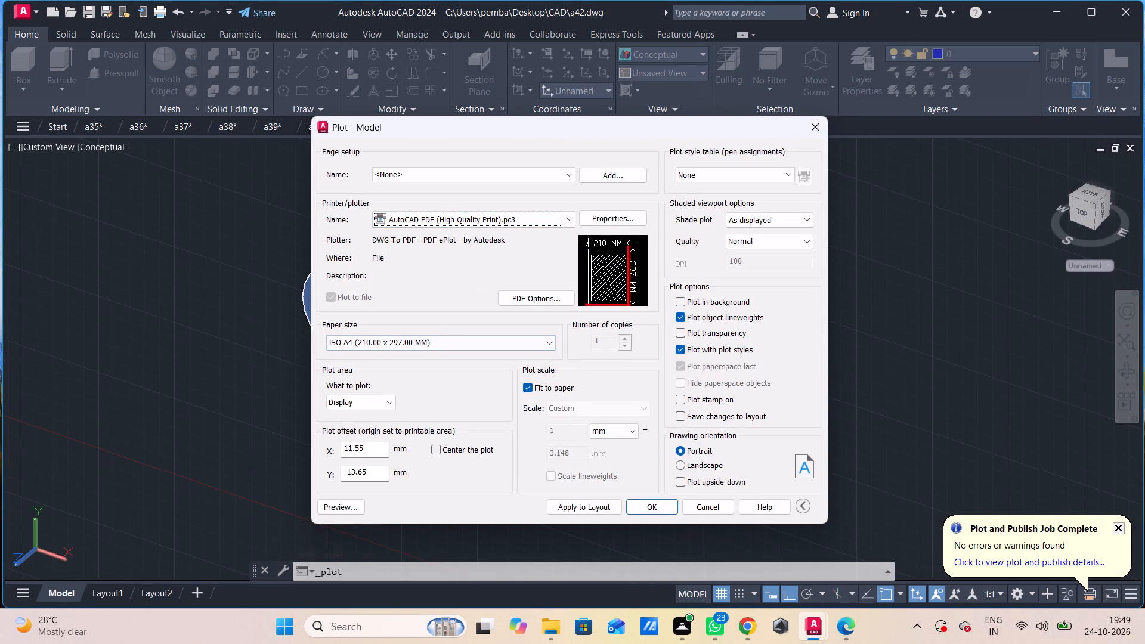
pyautogui.click(435, 451)
pyautogui.click(386, 407)
pyautogui.click(382, 448)
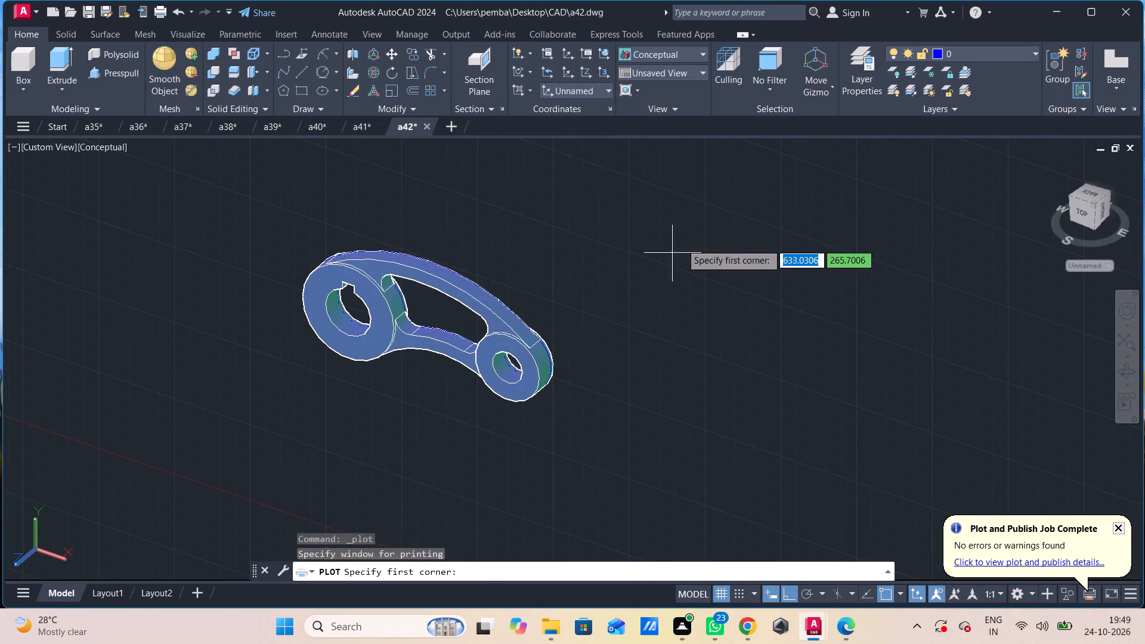
pyautogui.click(681, 243)
pyautogui.click(188, 440)
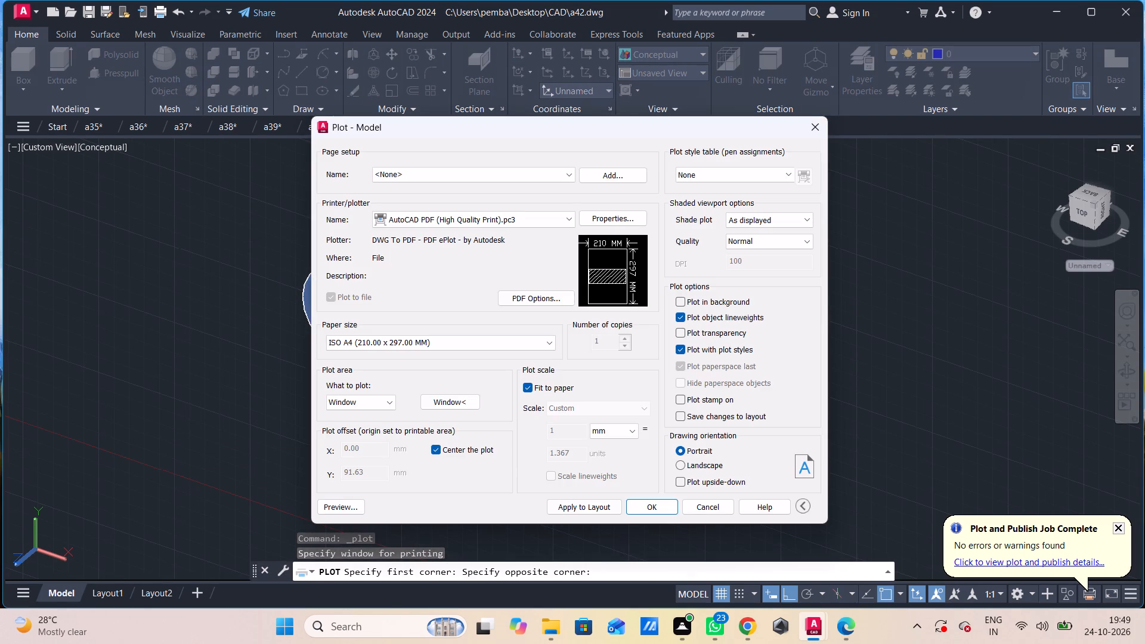
# Preview the plot, save it to the CAD folder as a42-Model.pdf, and close the PDF viewer.
pyautogui.click(331, 509)
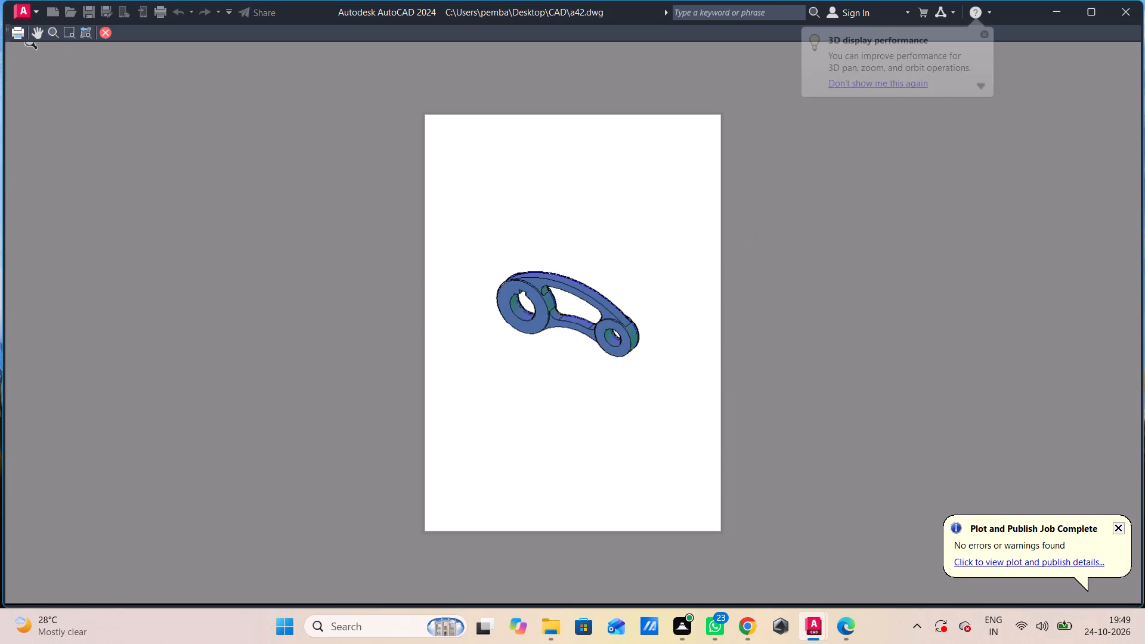
pyautogui.click(17, 27)
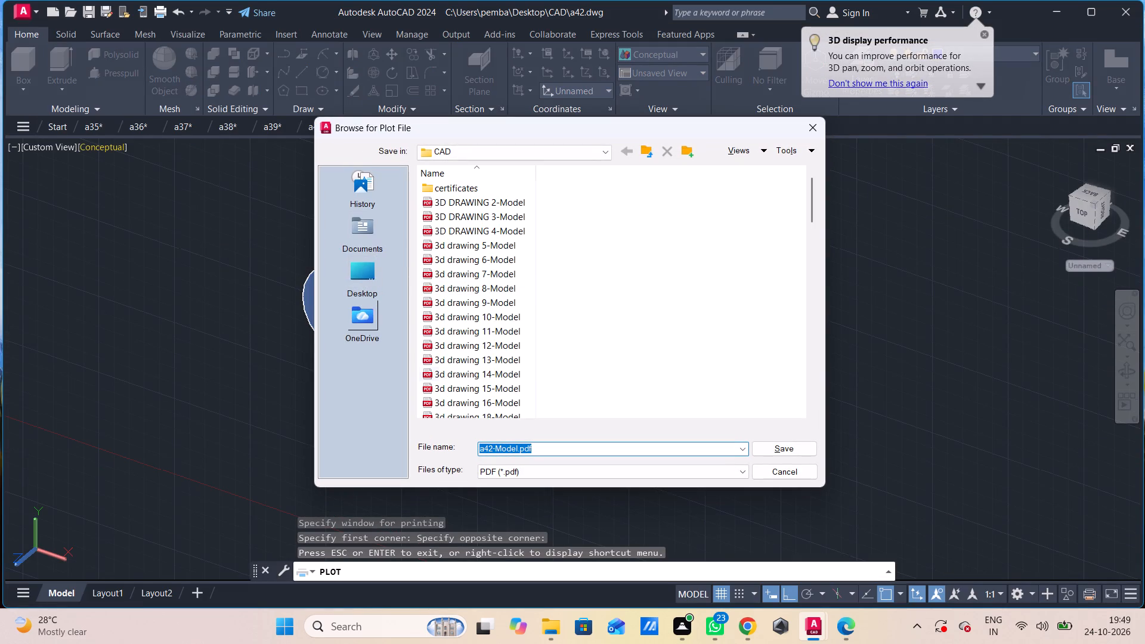
pyautogui.click(787, 445)
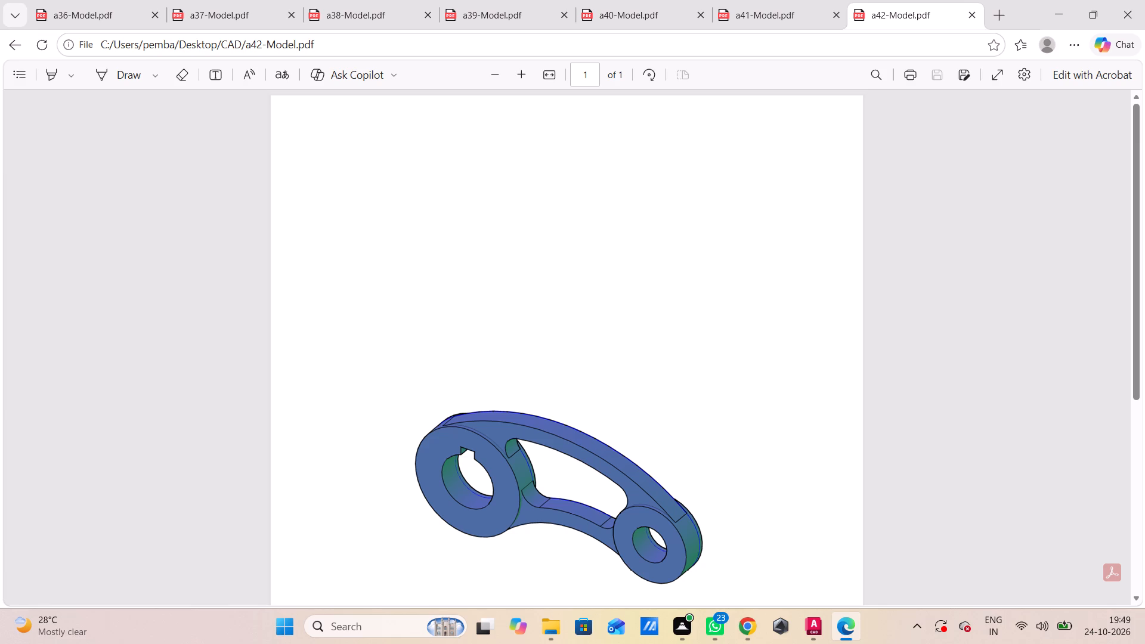
pyautogui.click(1123, 14)
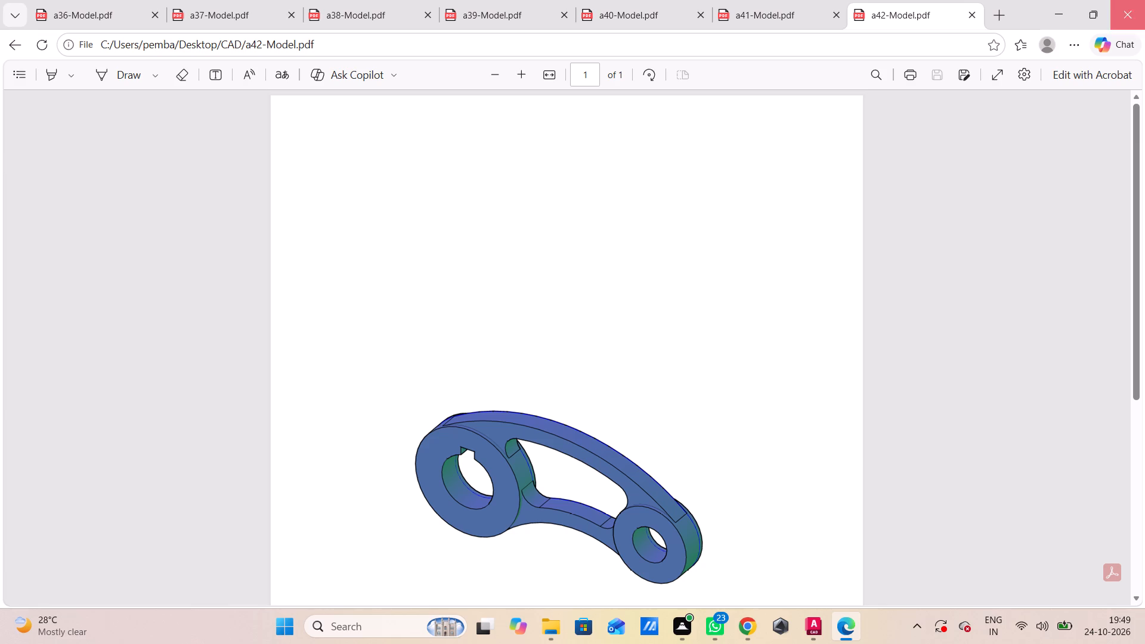